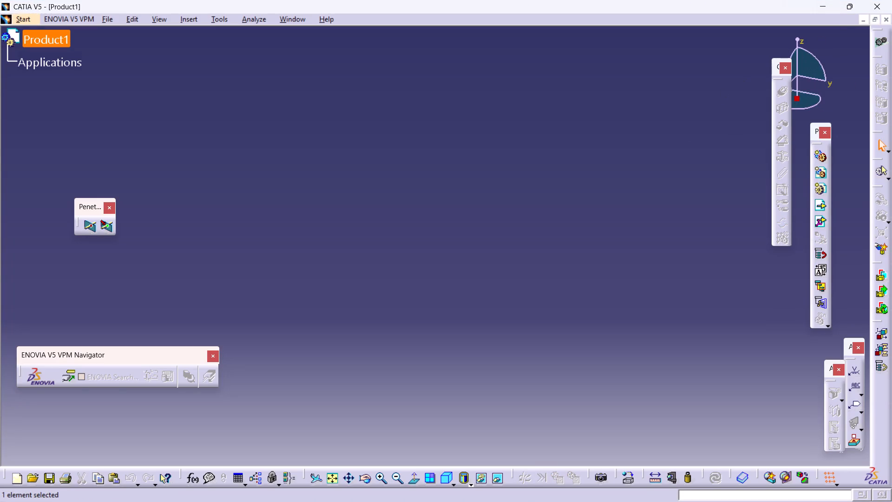
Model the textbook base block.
Close the empty Product1 document.
click(887, 21)
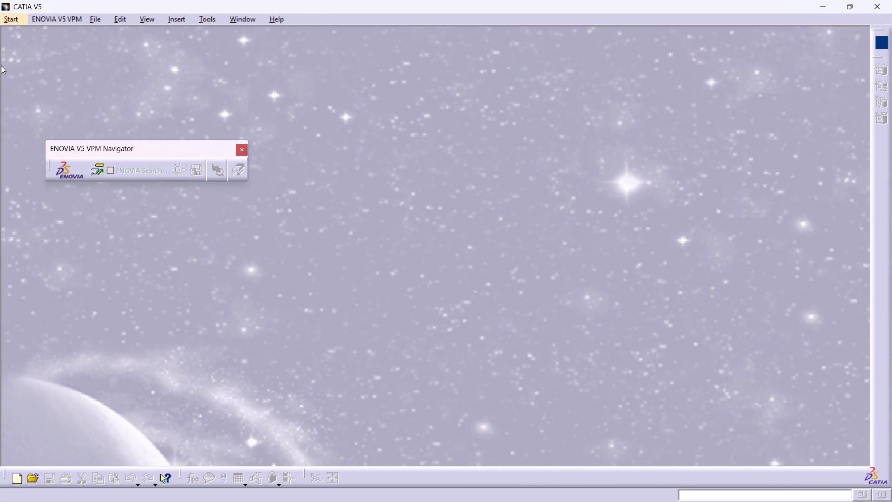
Create a new Part Design part named "base part" with hybrid design enabled.
click(15, 18)
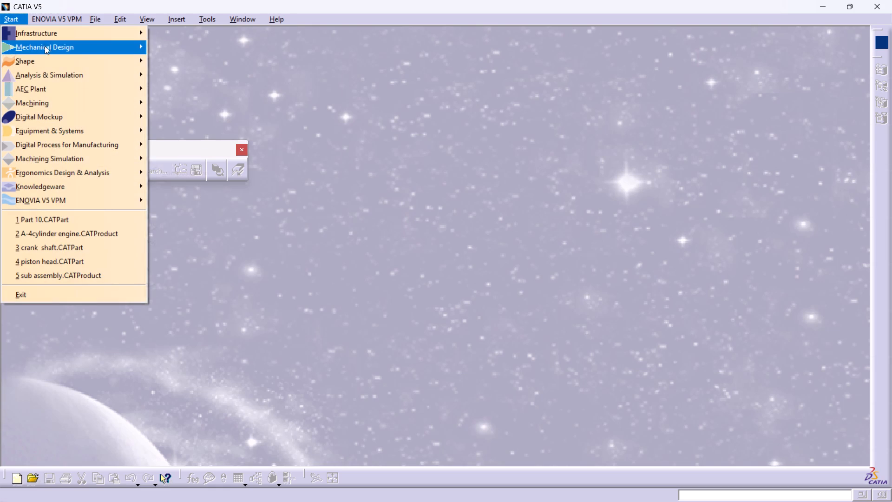
click(217, 47)
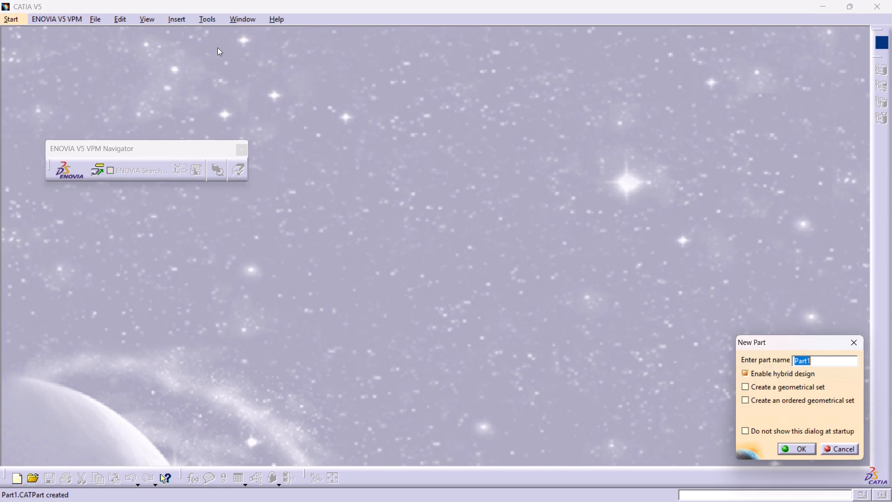
click(593, 302)
text(base)
key(space)
text(part)
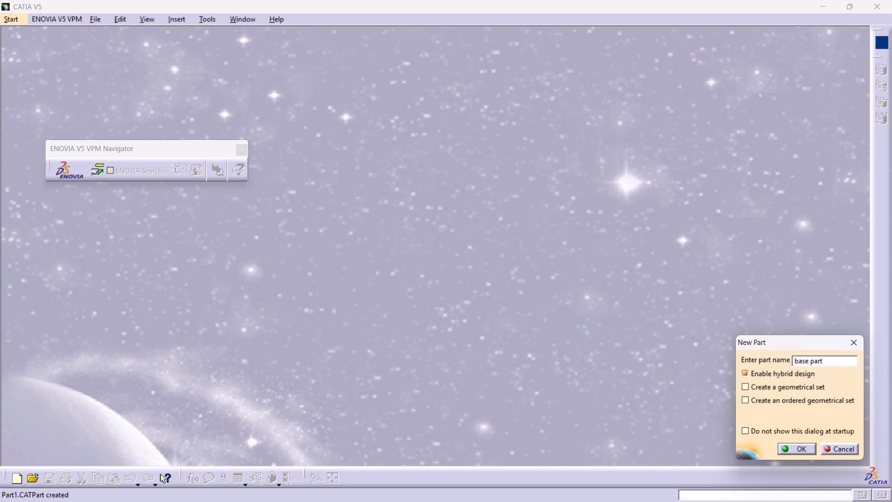
key(Return)
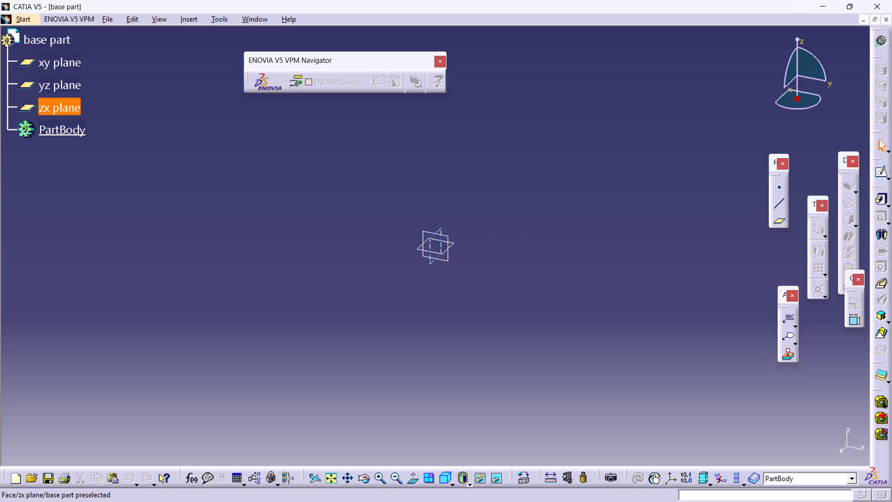
Open a new sketch on the yz plane.
click(74, 87)
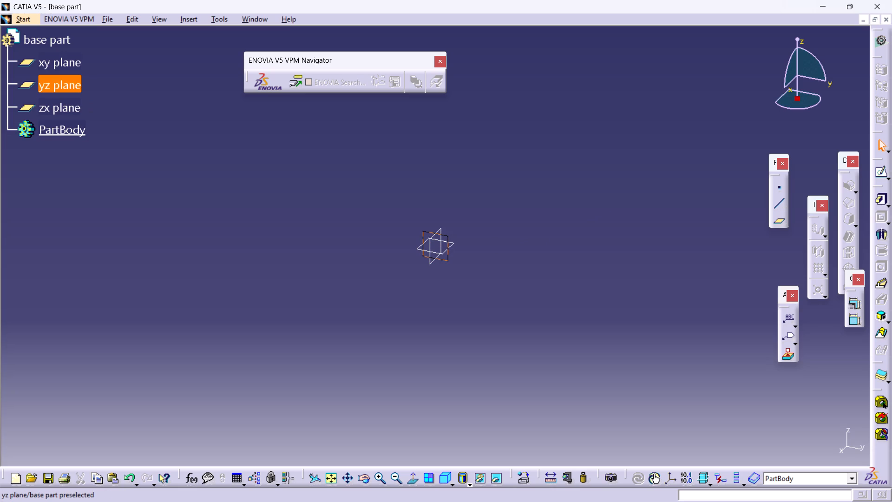
click(882, 171)
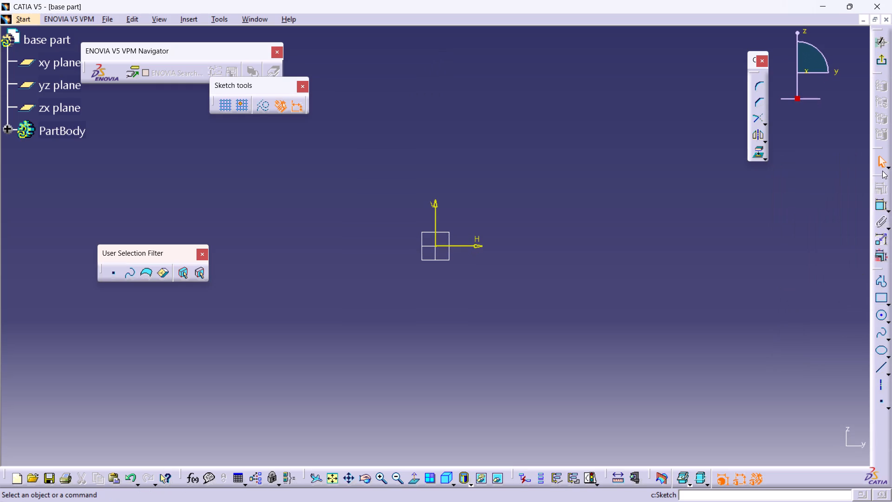
key(ctrl+super+F24)
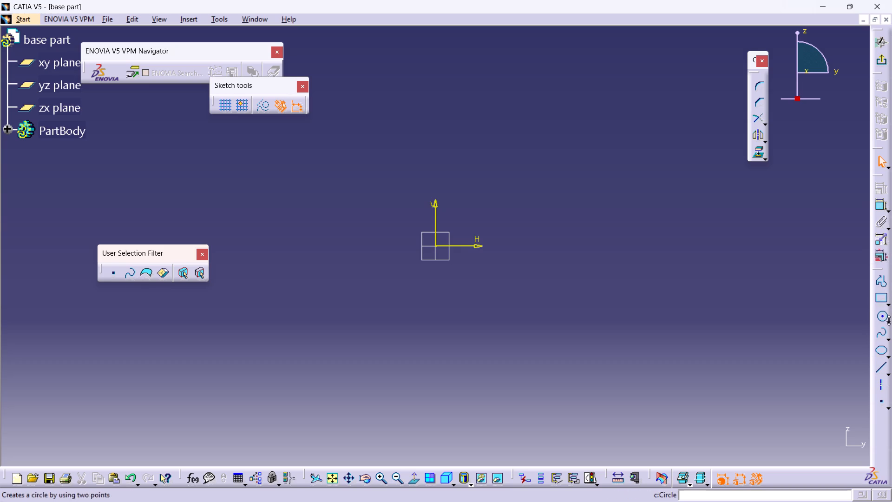
Sketch an open stepped profile left of the origin: about 45 mm up, 35 mm across toward the vertical axis, and 26 mm up.
click(884, 278)
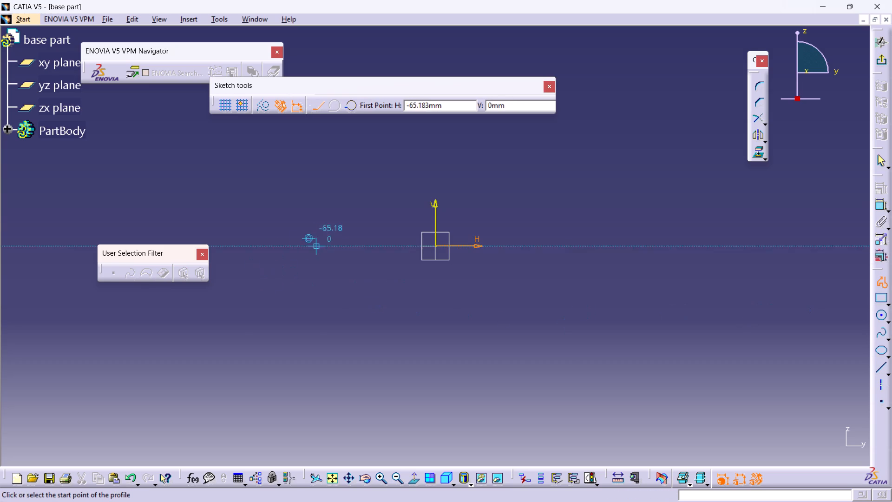
middle_drag(333, 177, 334, 262)
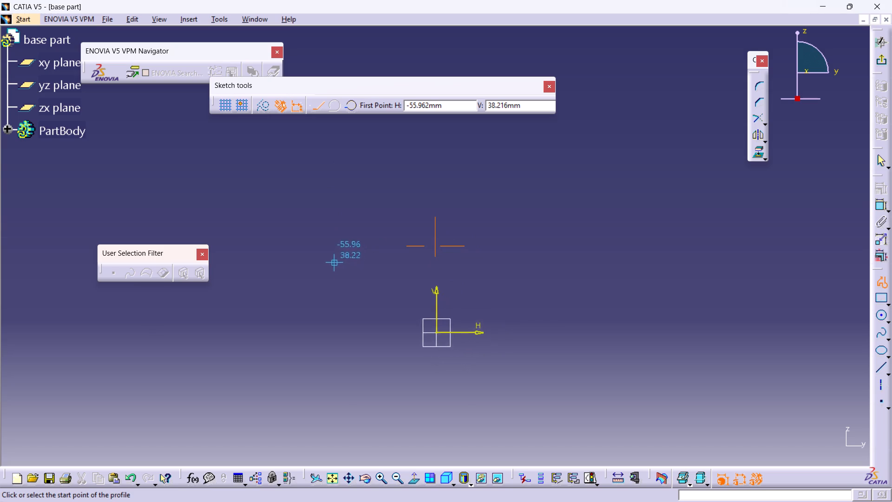
middle_drag(334, 262, 334, 262)
middle_click(334, 262)
middle_drag(678, 288, 578, 320)
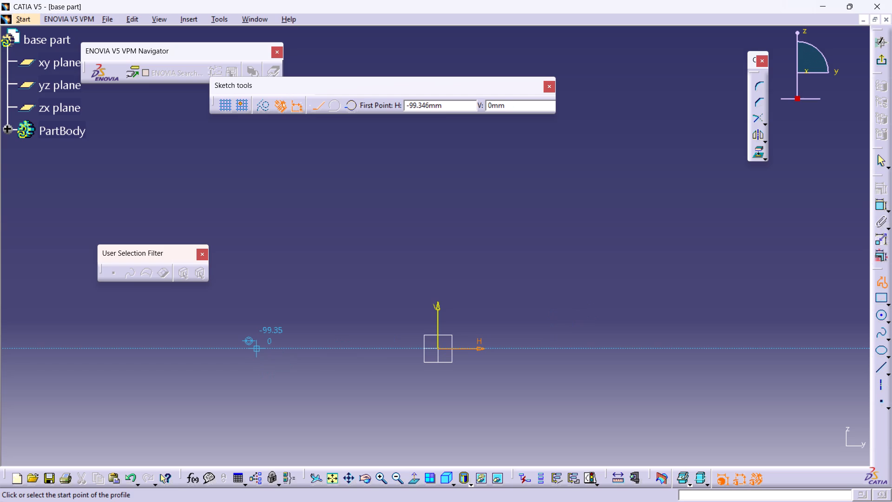
click(271, 370)
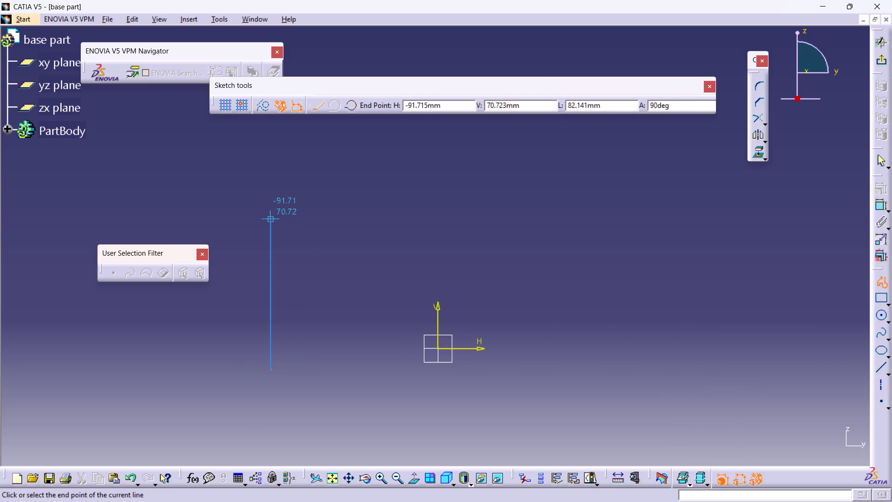
click(271, 288)
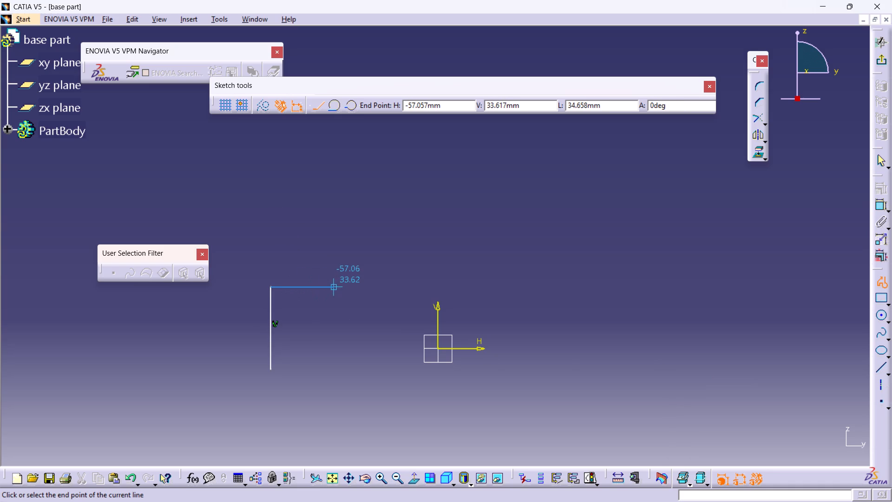
click(334, 287)
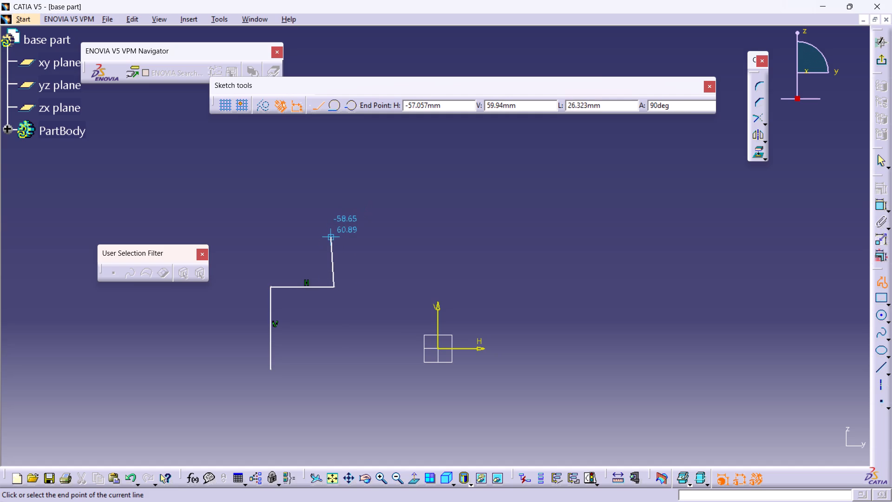
click(334, 239)
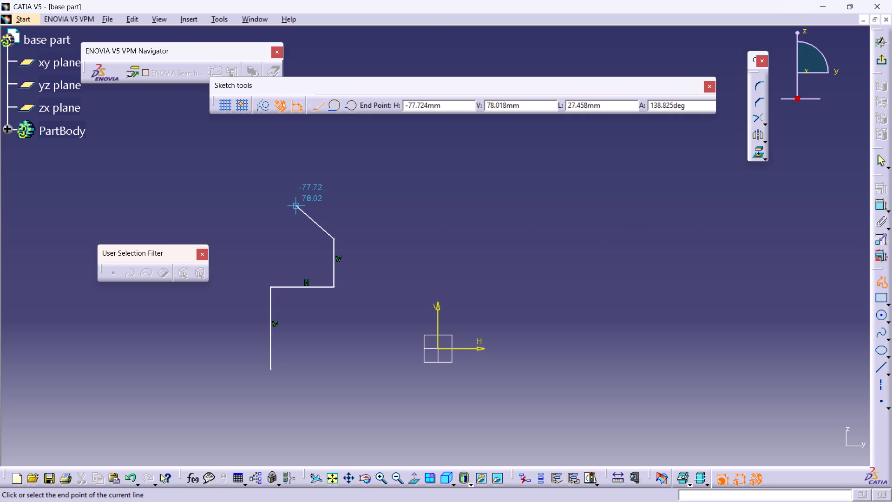
key(Escape)
key(Escape)
scroll(421, 316, down, 3)
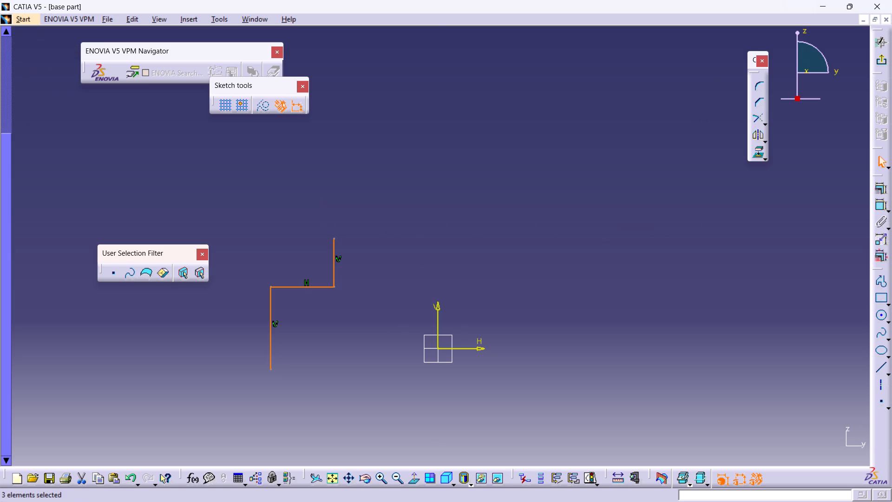
scroll(407, 327, up, 3)
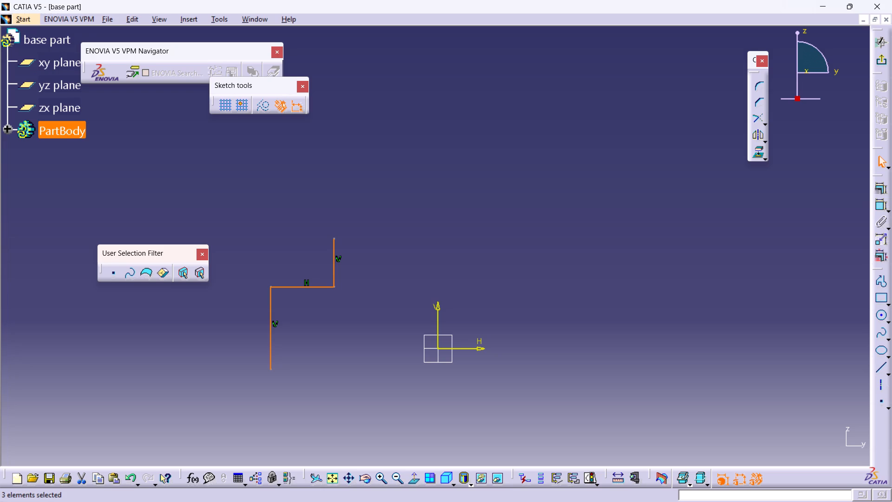
Sketch a separate vertical line about 90 mm long between the stepped profile and the sketch's vertical axis.
click(879, 281)
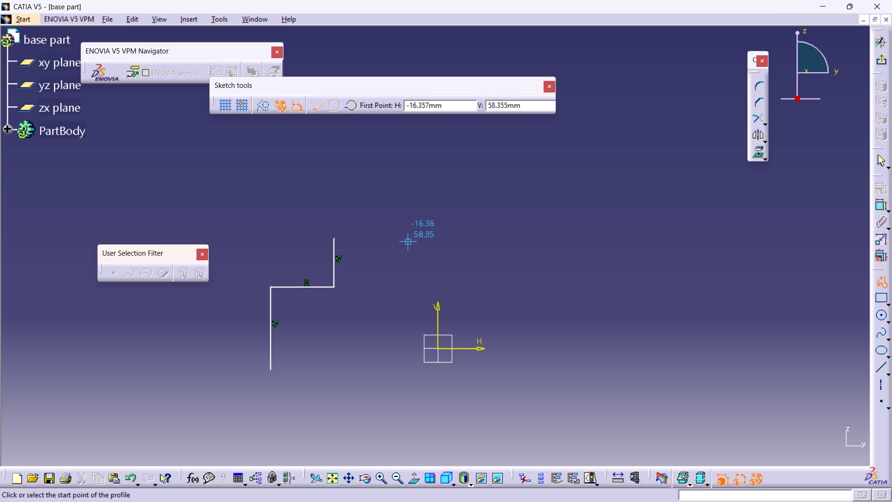
click(409, 239)
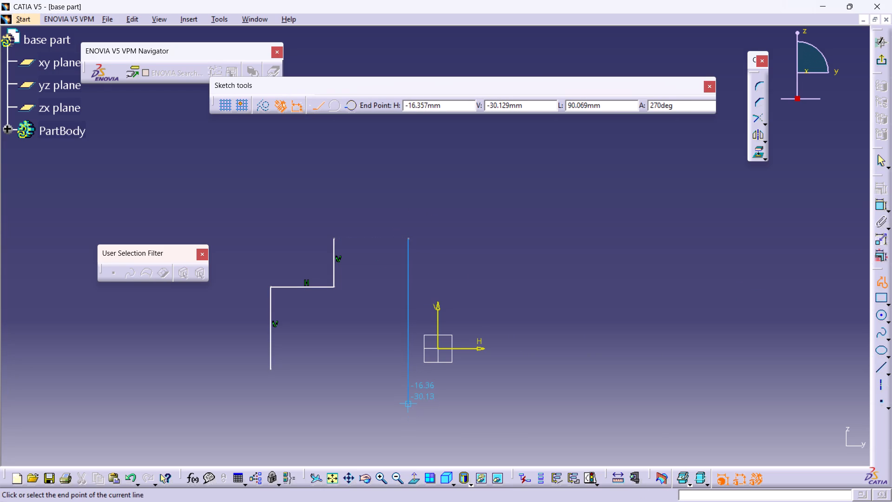
click(406, 403)
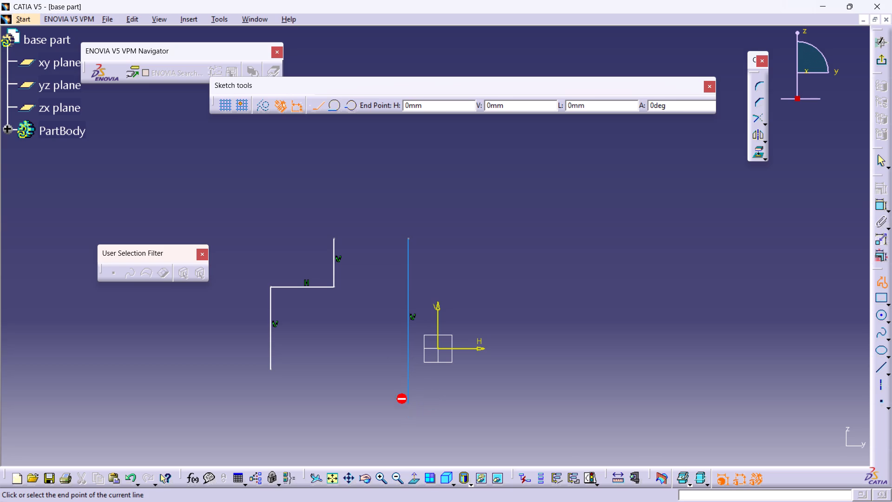
key(Escape)
key(Escape)
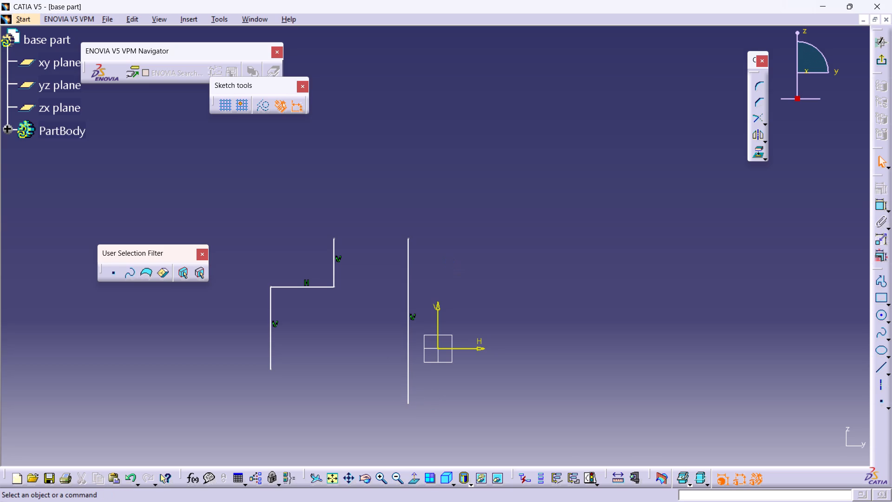
Convert the separate vertical line to a construction element and return to standard geometry mode.
right_click(407, 294)
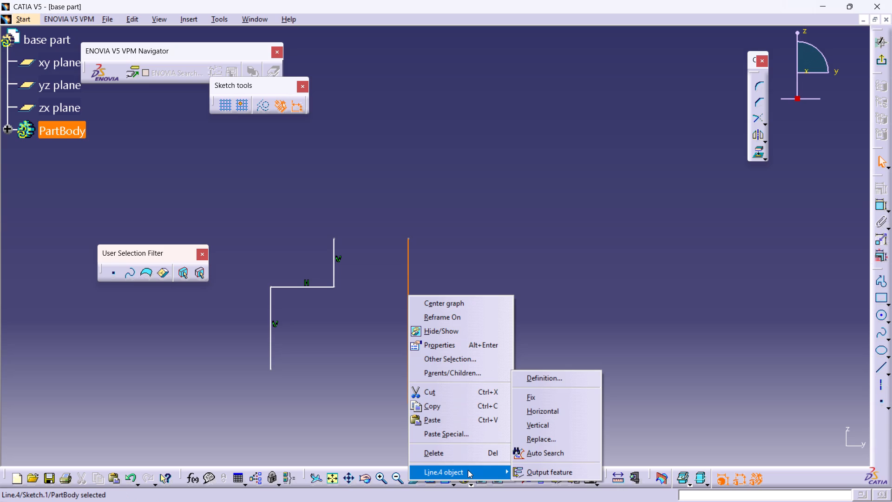
click(618, 239)
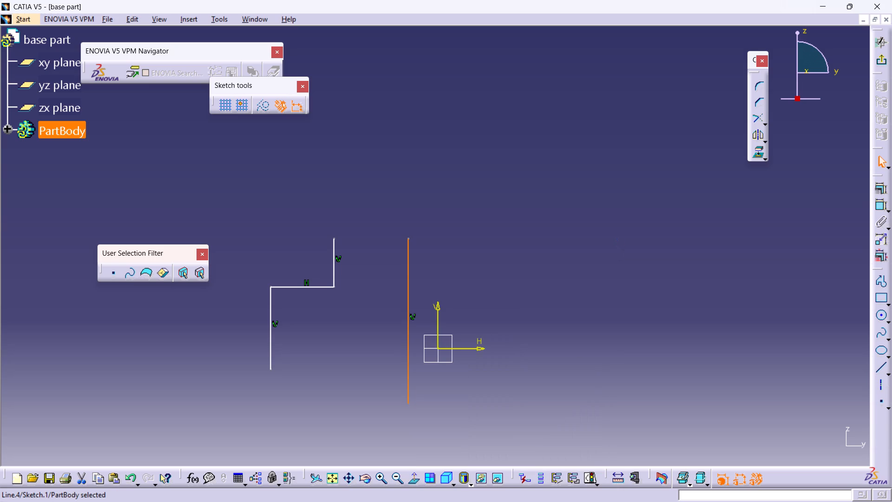
click(262, 103)
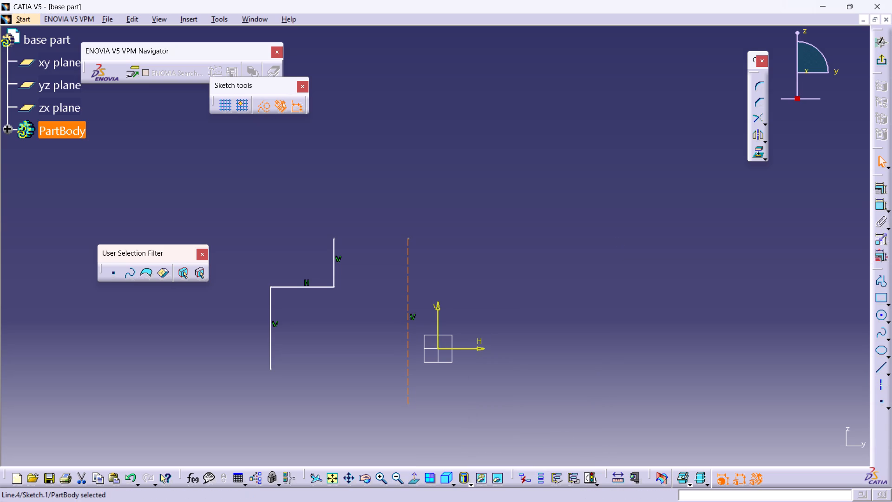
click(469, 185)
click(267, 105)
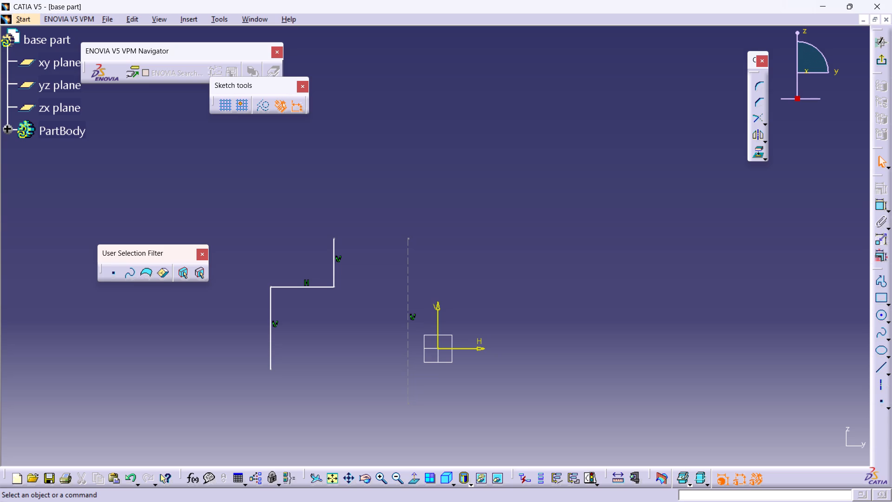
Constrain the distance between the profile's upper vertical line and the vertical construction line to 17.5 mm.
click(879, 204)
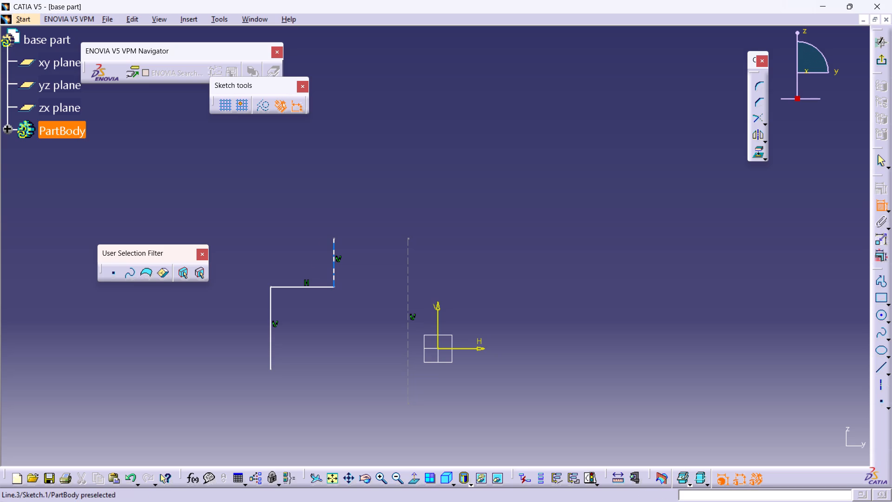
click(331, 264)
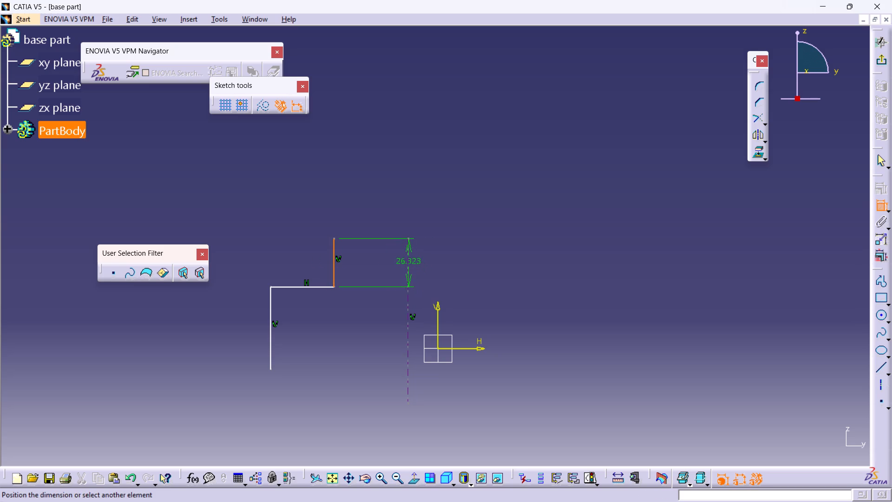
click(409, 264)
click(367, 181)
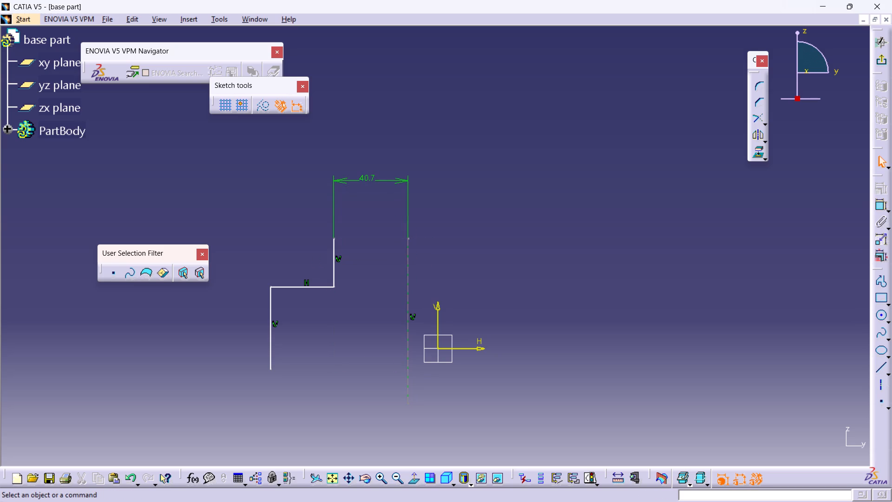
double_click(367, 181)
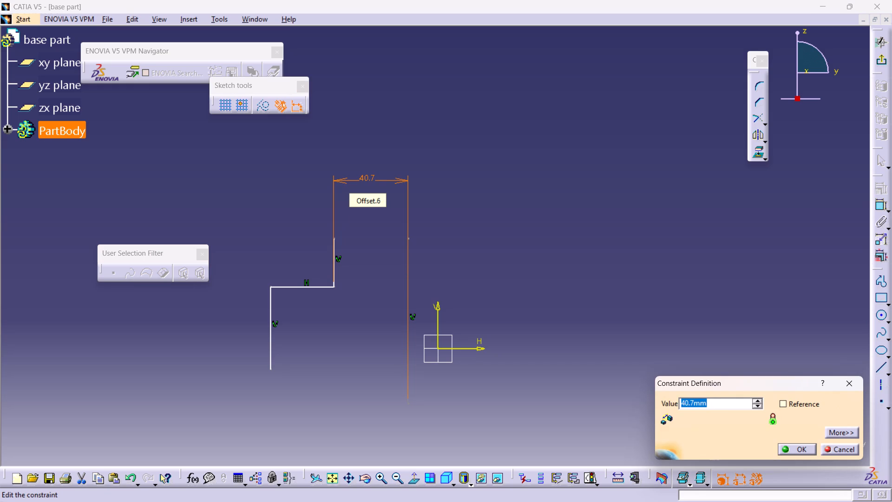
key(1)
text(7.5)
key(Return)
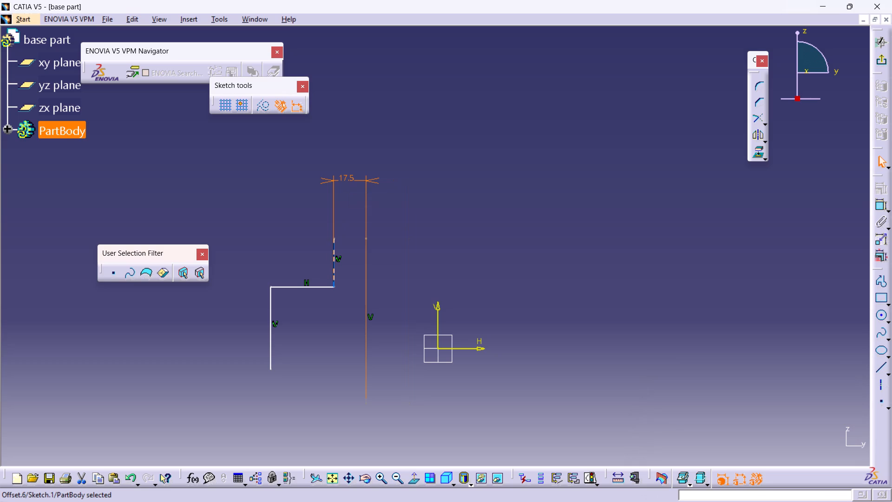
key(Escape)
key(Escape)
scroll(240, 346, up, 1)
scroll(240, 345, down, 1)
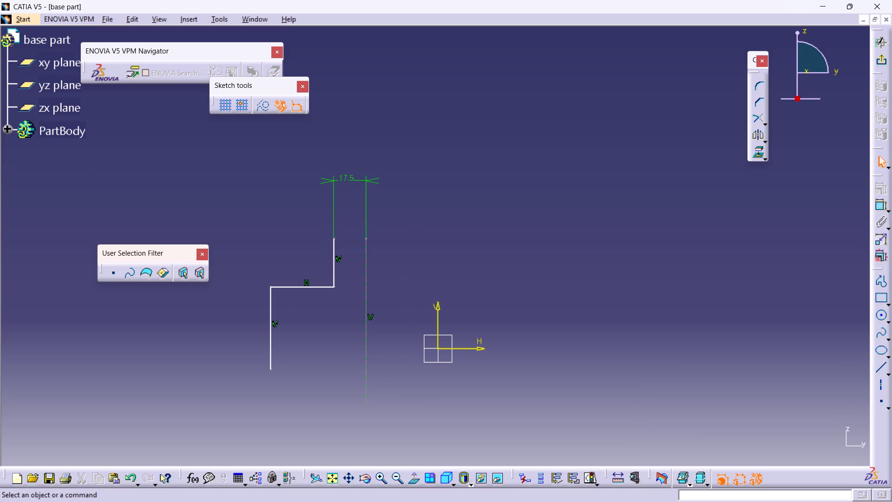
double_click(377, 480)
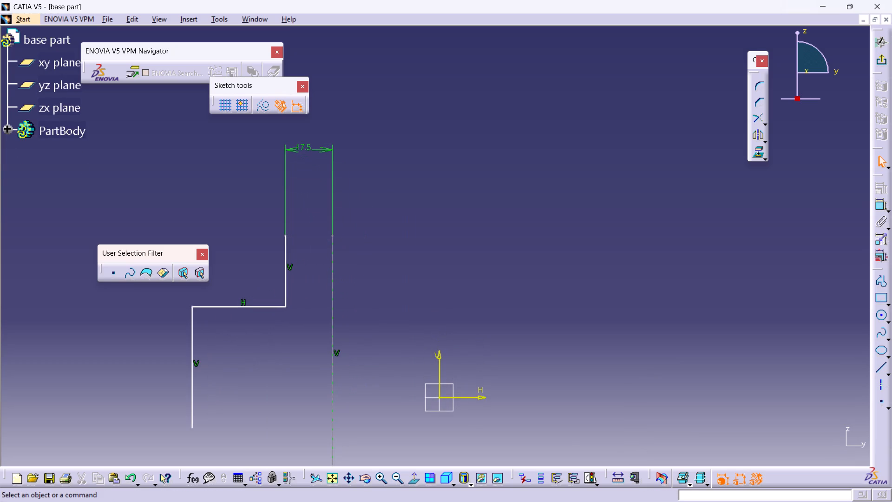
Constrain the height from the profile's horizontal line to the upper vertical line's top endpoint to 10 mm.
middle_drag(373, 317, 487, 296)
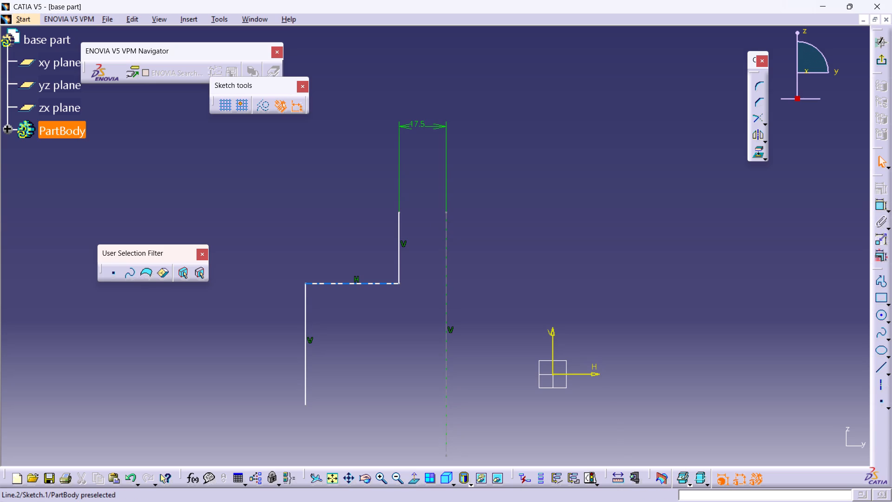
double_click(883, 207)
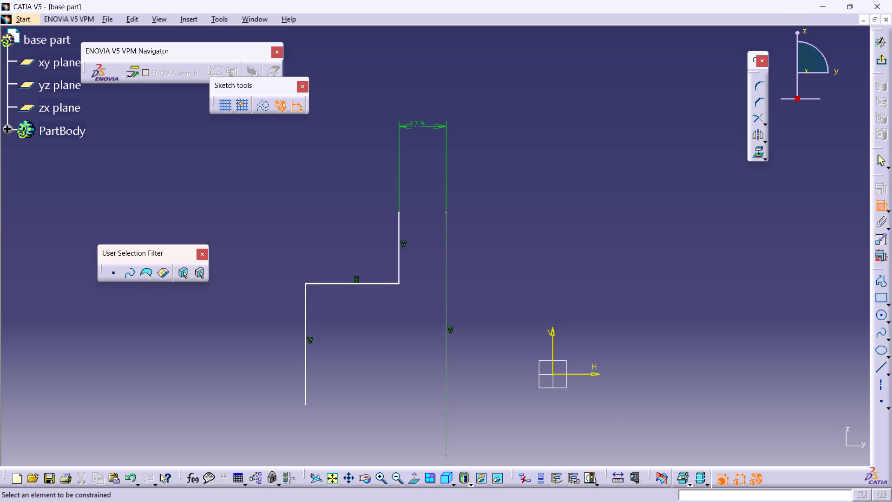
click(381, 283)
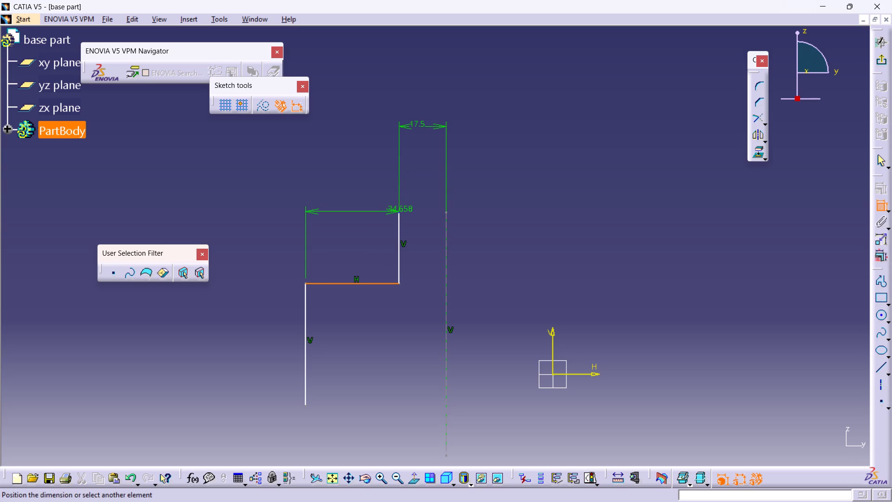
click(398, 213)
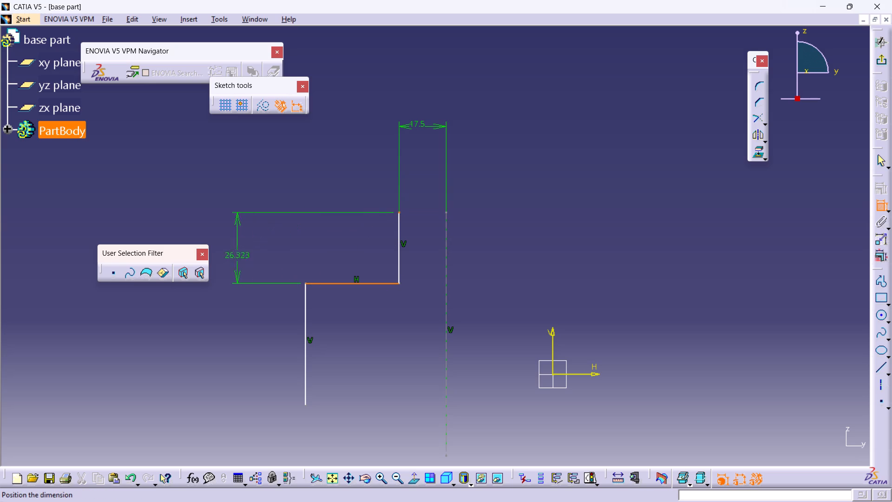
click(229, 252)
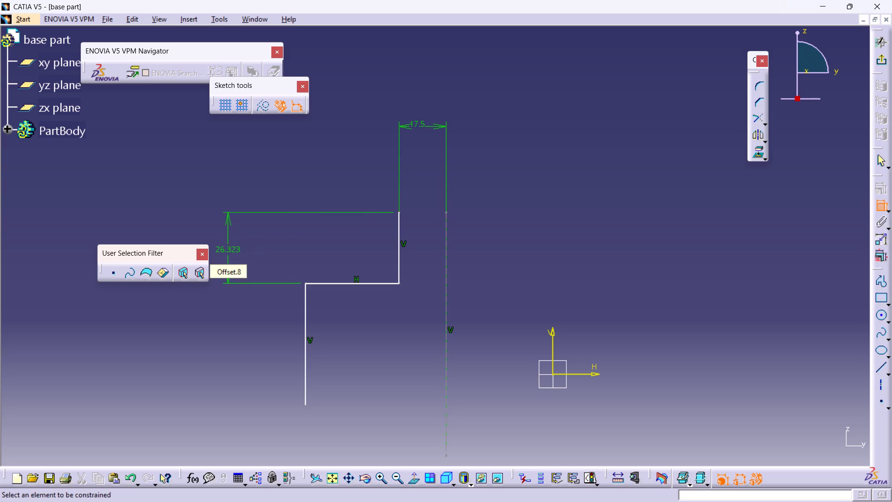
double_click(229, 252)
text(10)
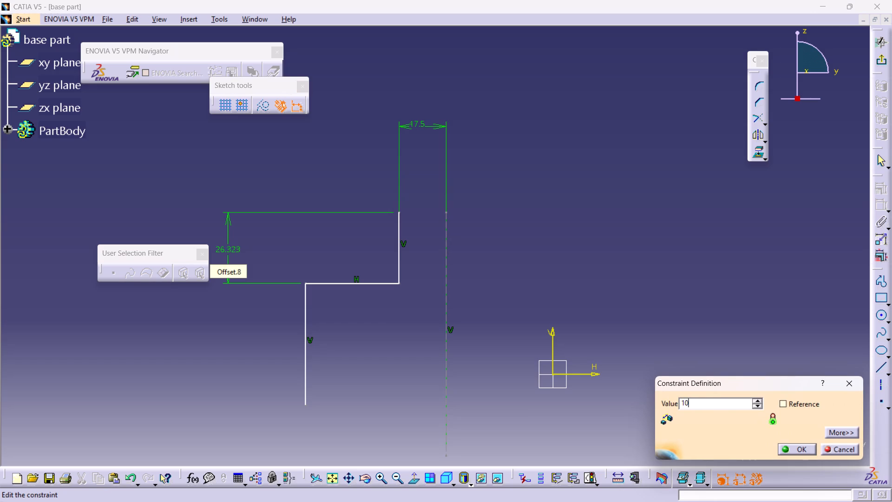
key(Return)
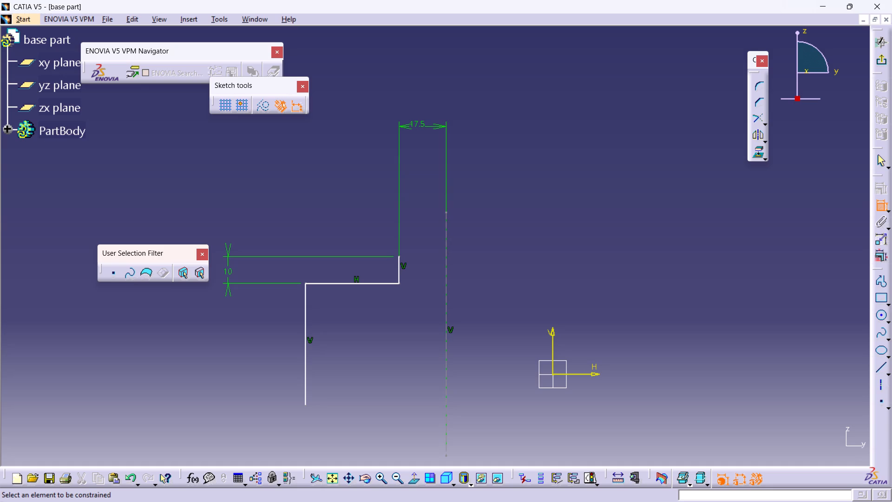
Constrain the length of the profile's lower vertical line to 15 mm between its endpoints.
click(306, 406)
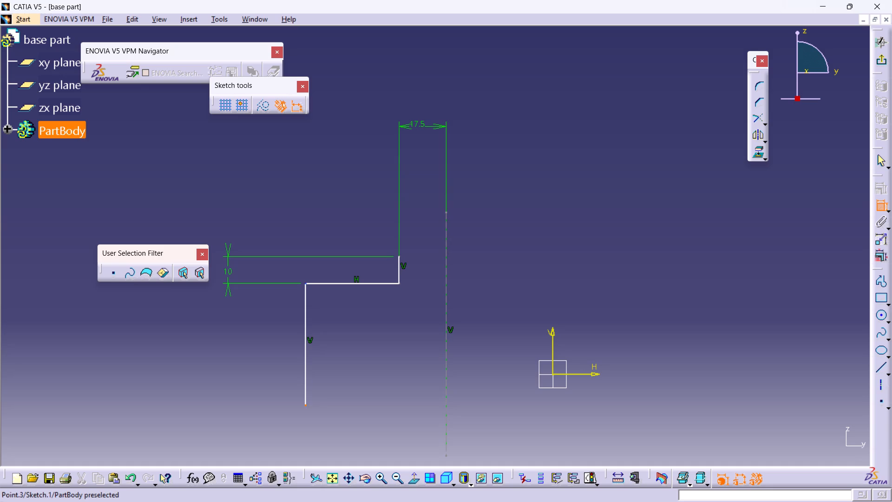
click(307, 285)
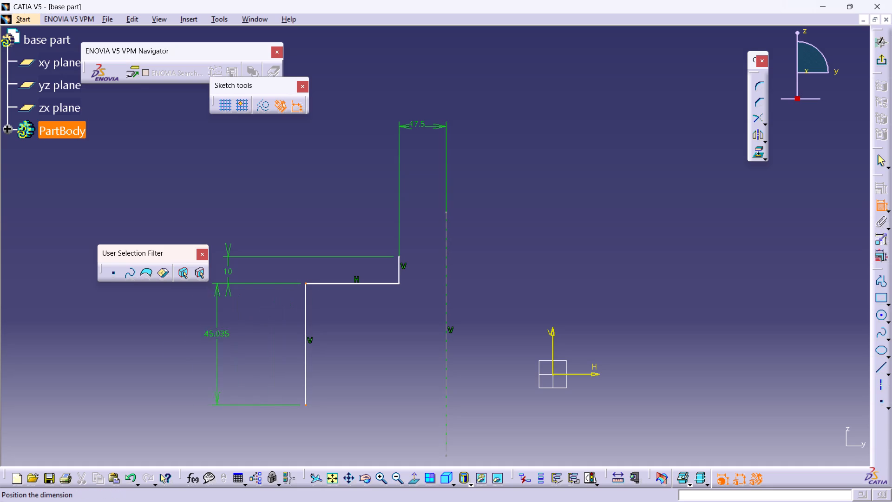
click(173, 369)
double_click(173, 369)
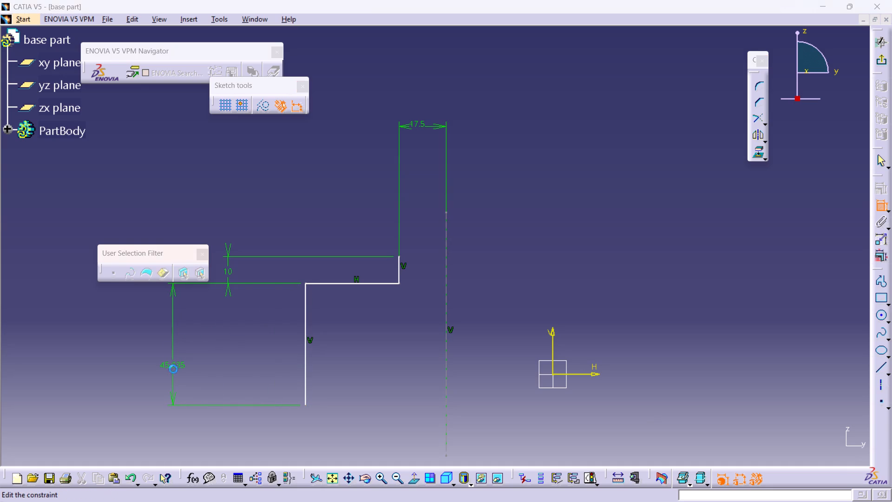
text(15)
key(Return)
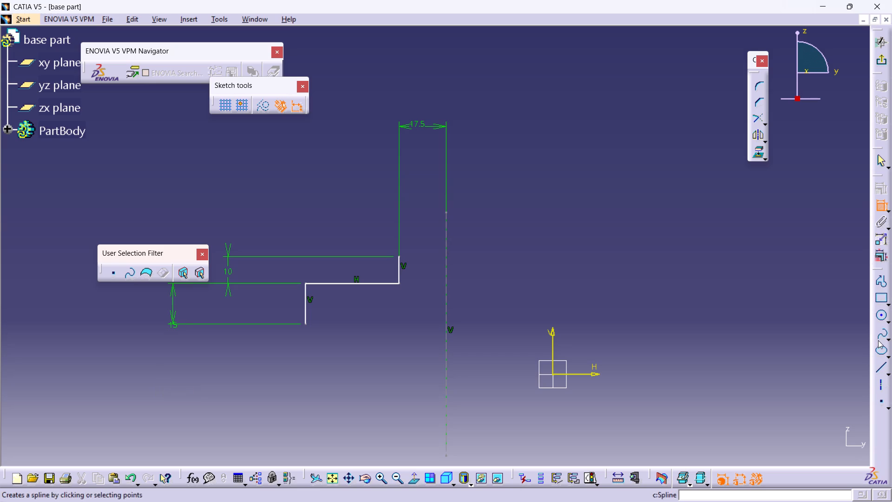
Sketch a circle centred on the vertical construction line, level with the profile's top endpoint, and constrain its diameter to 15 mm.
click(884, 316)
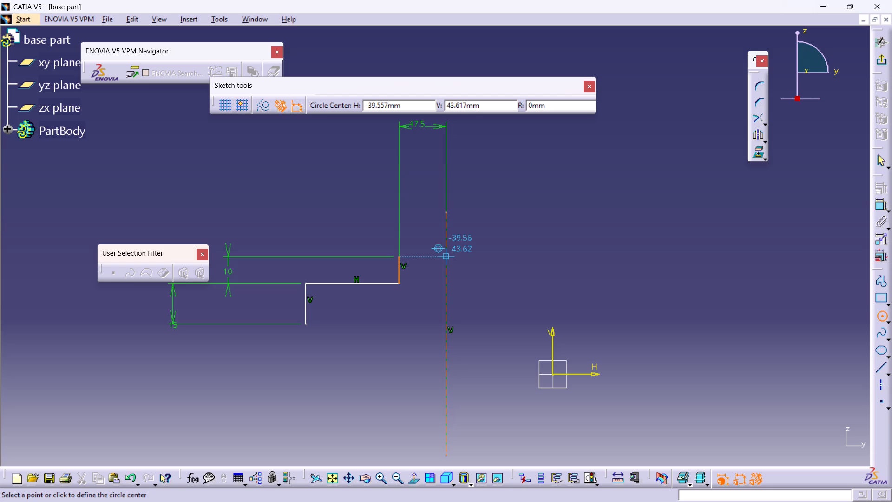
click(446, 257)
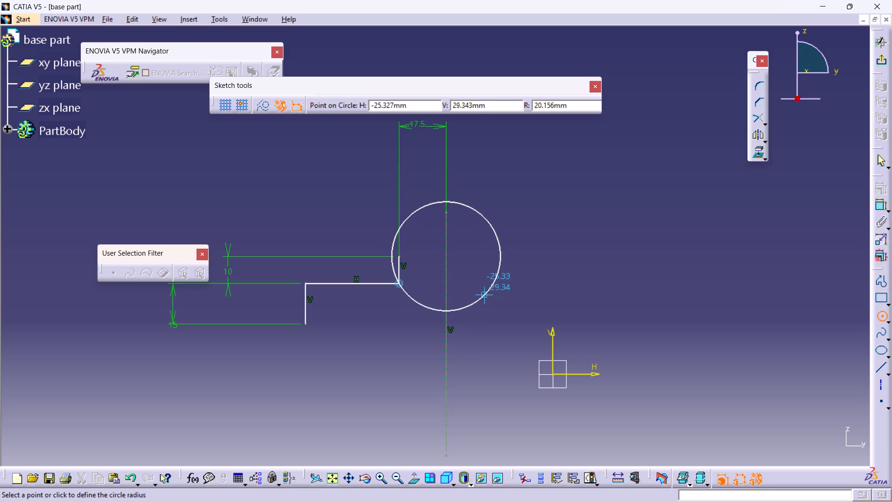
click(476, 276)
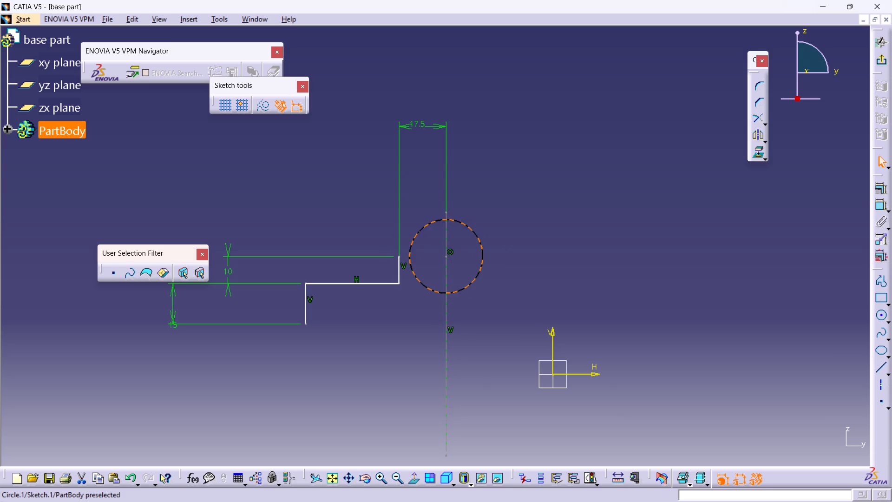
click(883, 208)
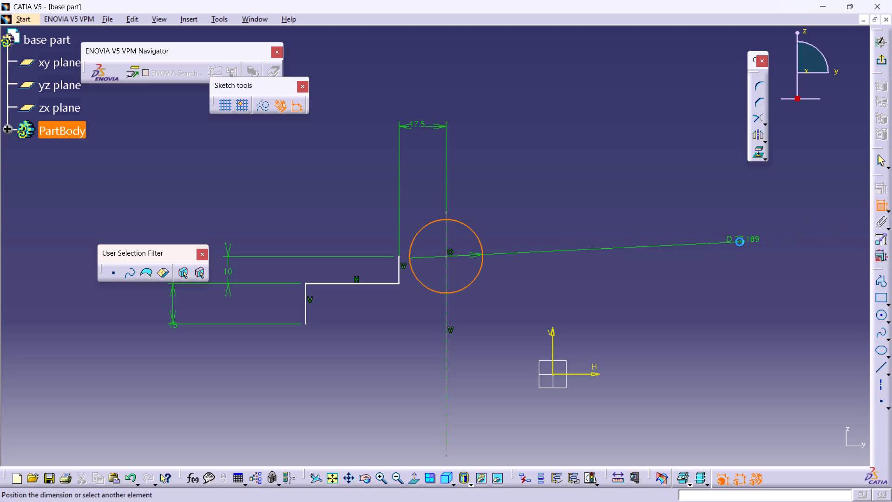
click(538, 104)
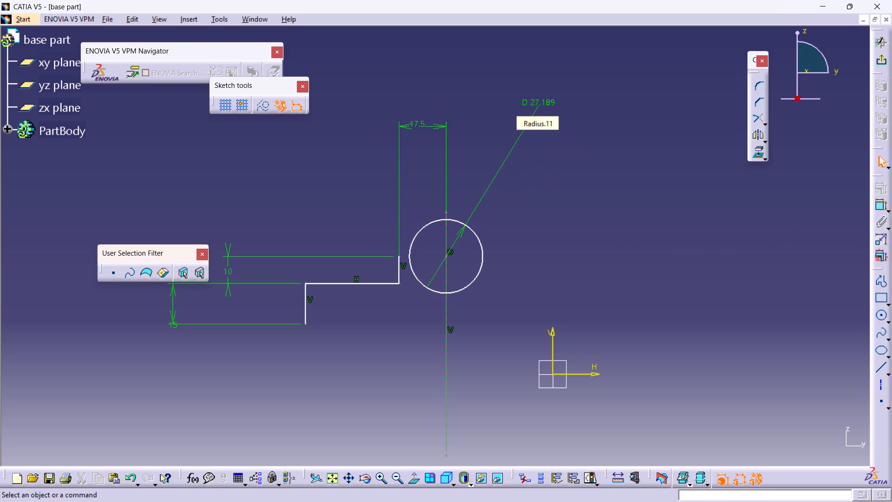
double_click(538, 104)
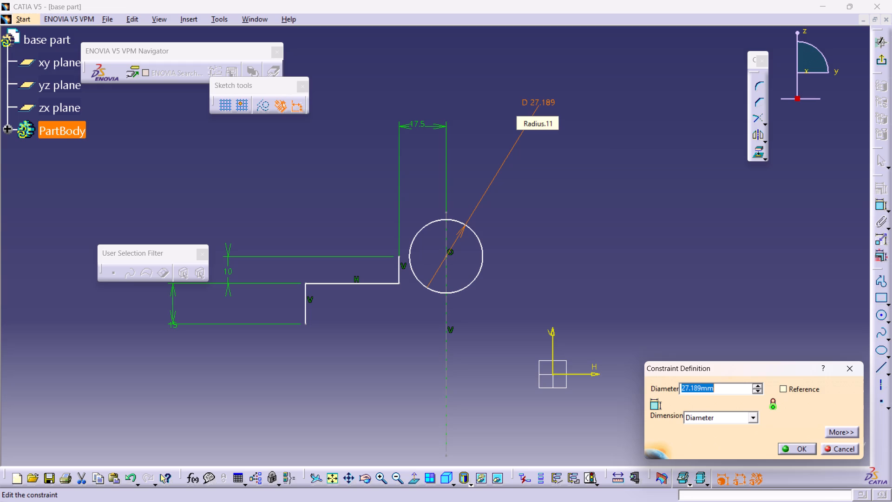
text(7.5*)
key(2)
key(Return)
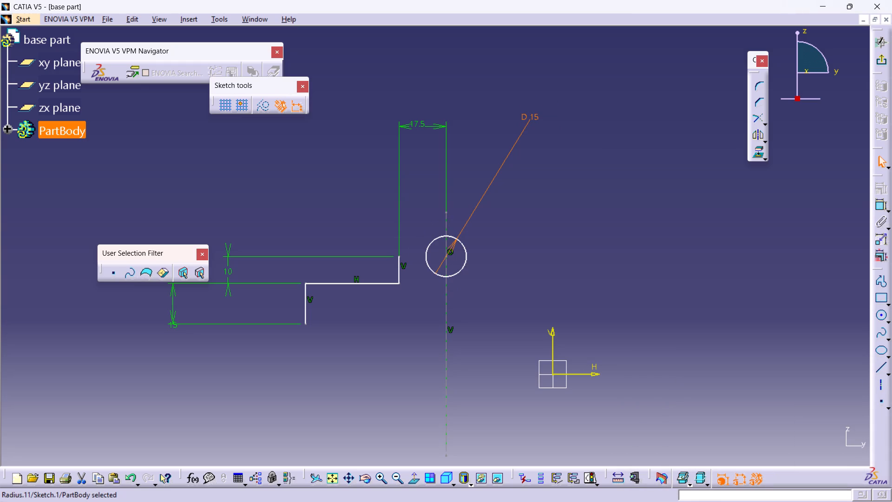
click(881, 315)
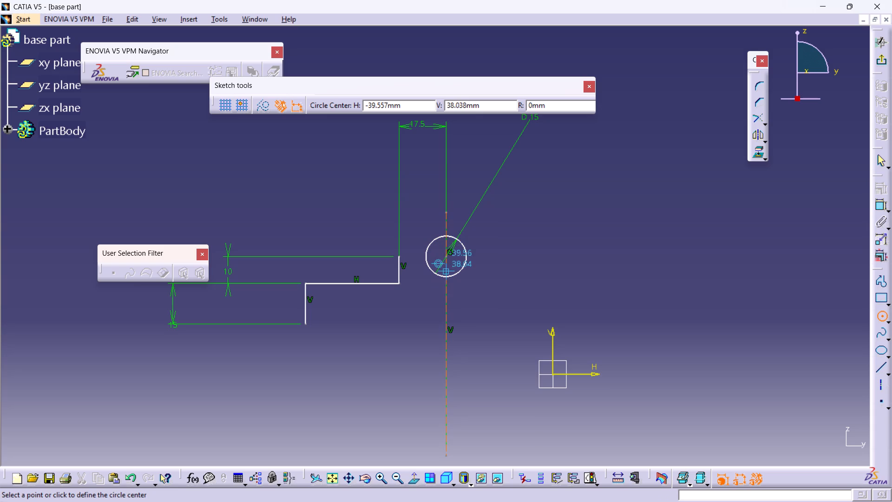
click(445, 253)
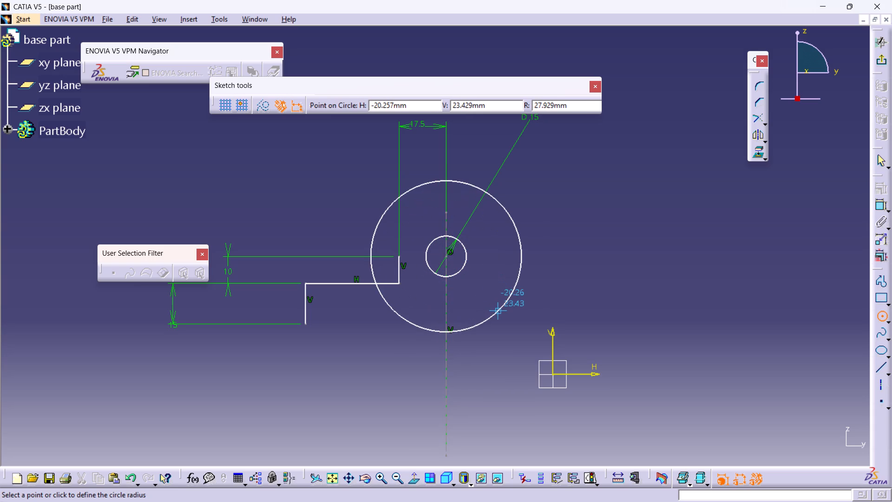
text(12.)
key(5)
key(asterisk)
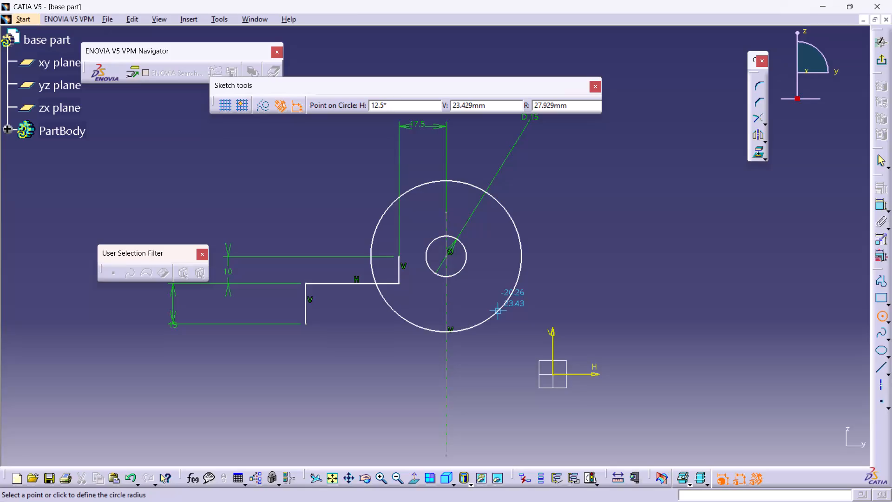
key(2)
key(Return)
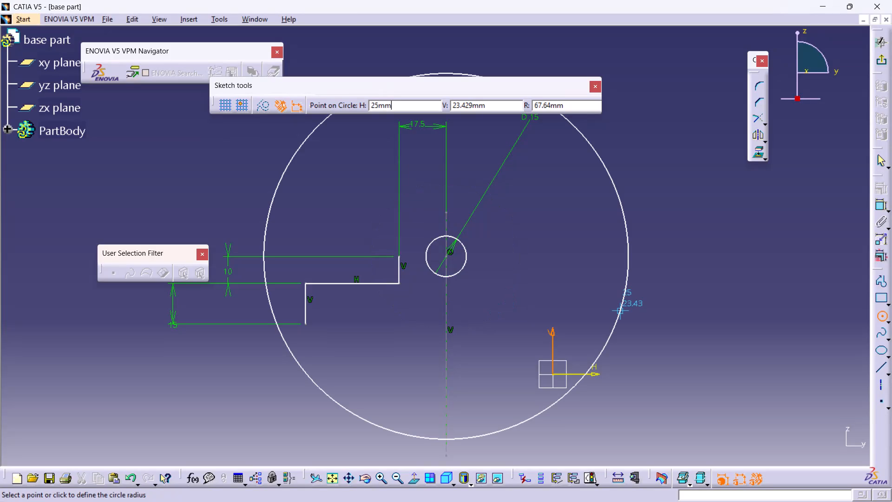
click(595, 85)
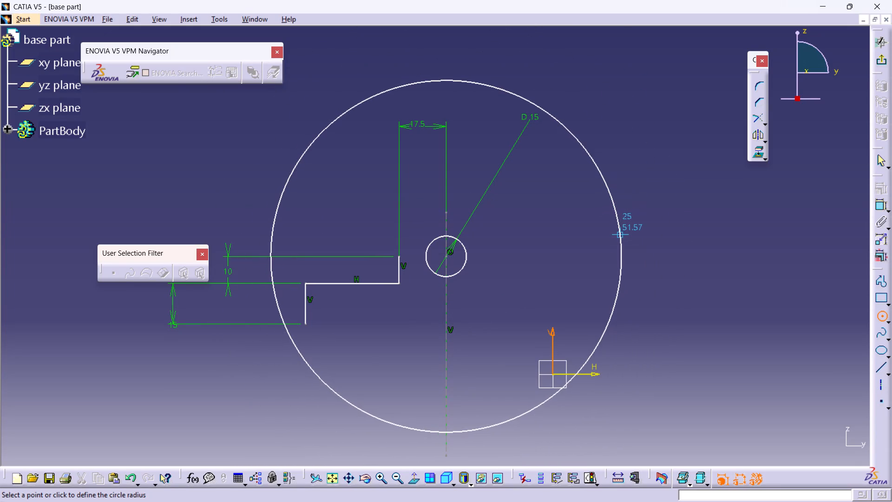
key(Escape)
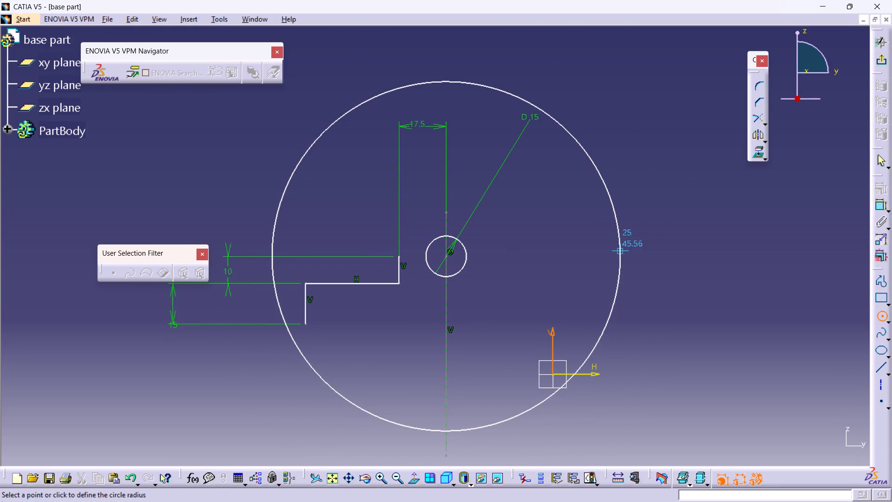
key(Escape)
Sketch a second circle concentric with the 15 mm circle and constrain its diameter to 25 mm.
click(880, 314)
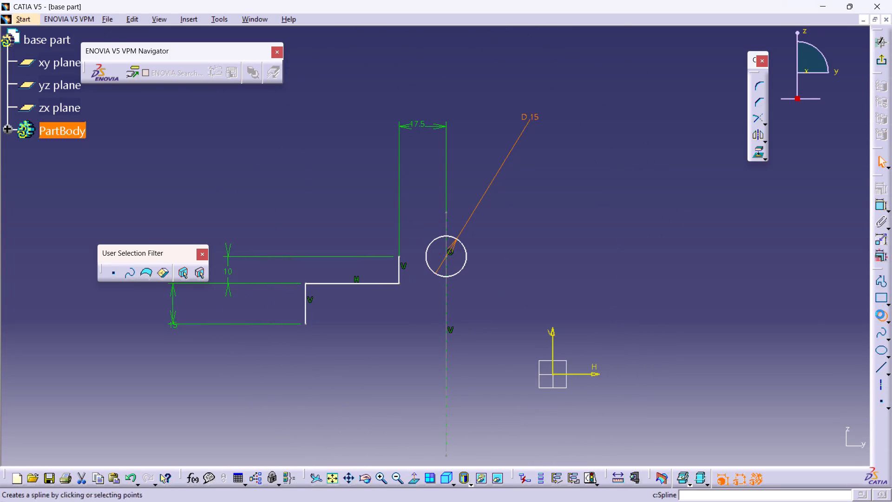
click(446, 255)
click(520, 306)
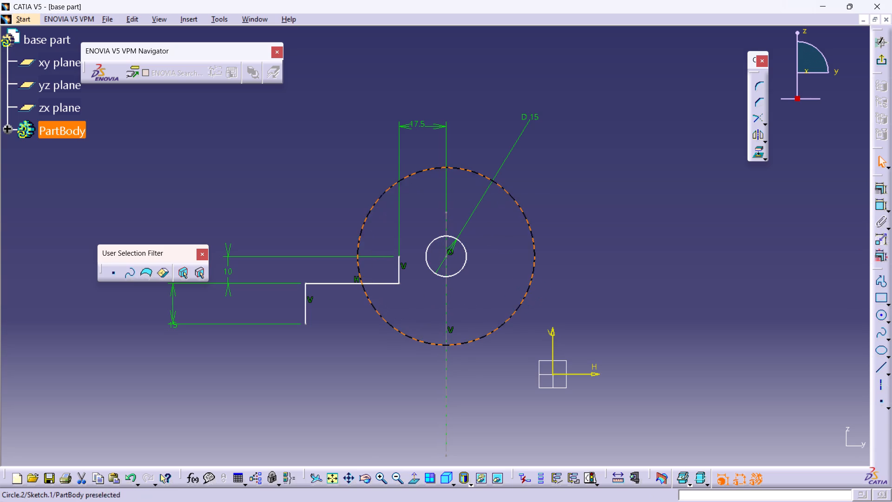
click(878, 205)
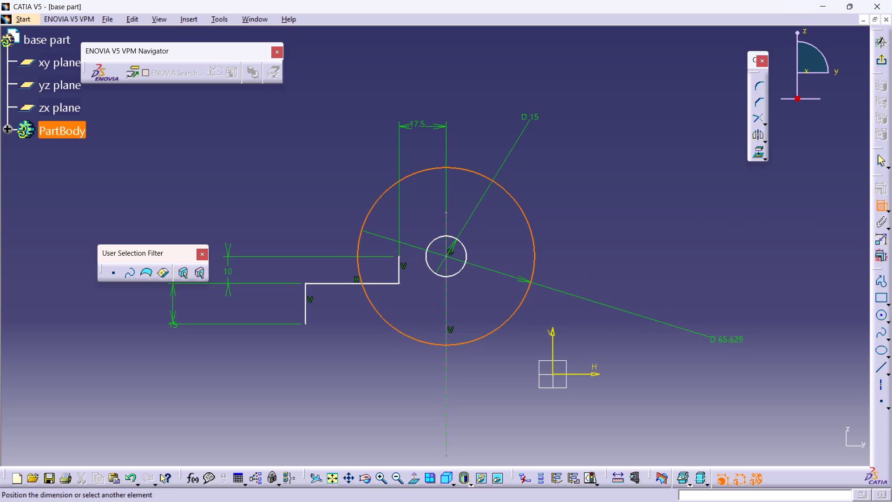
click(725, 340)
double_click(725, 340)
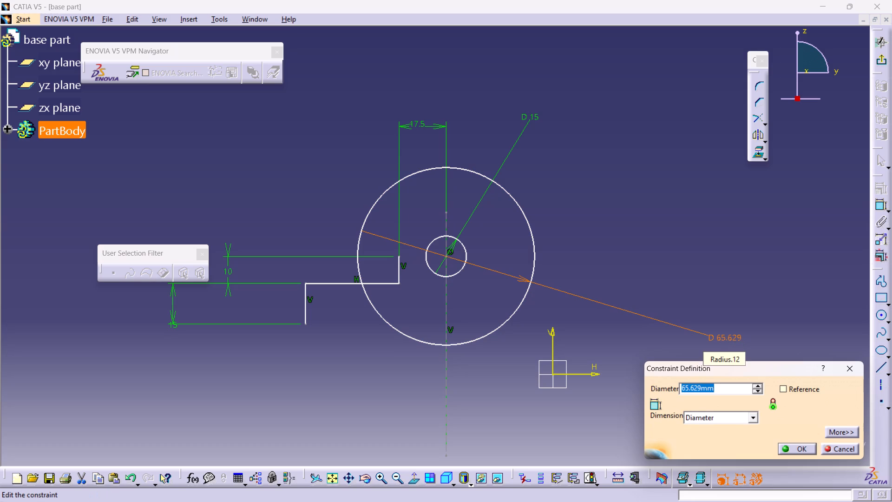
text(12.)
text(5*2)
key(Return)
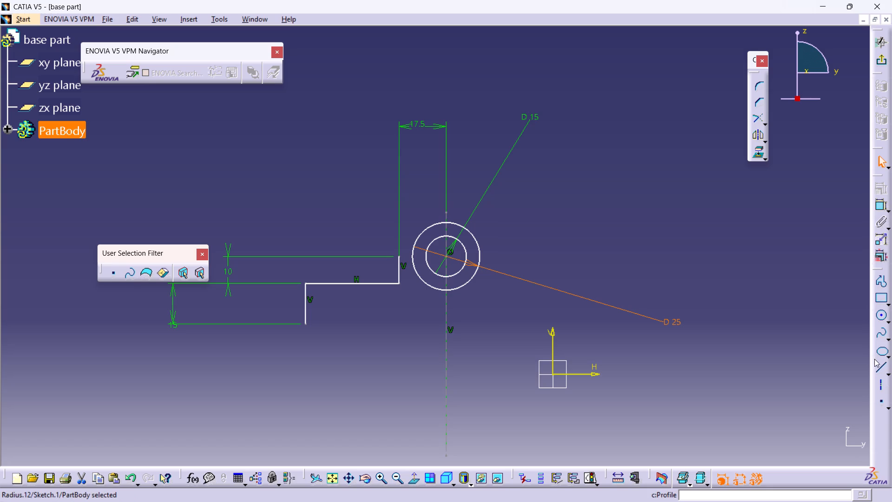
Sketch a horizontal line from the stepped profile's top endpoint through the circles' centre, ending at about H 40 mm.
click(880, 282)
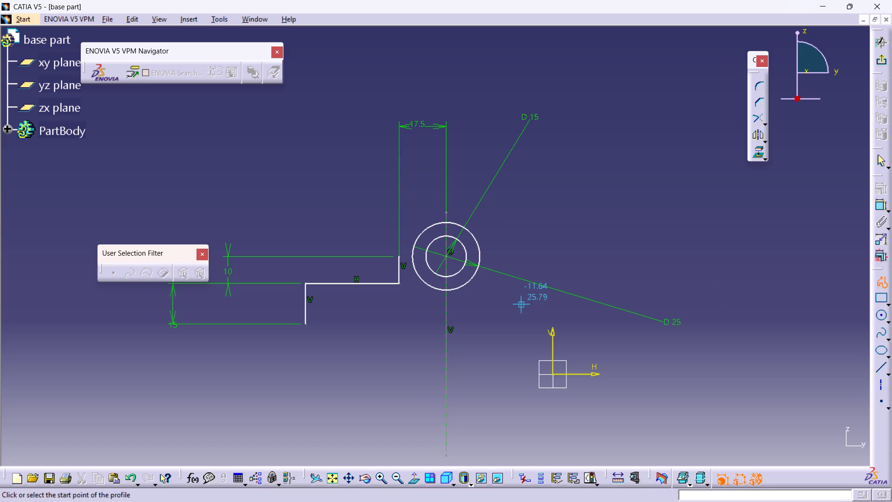
click(399, 256)
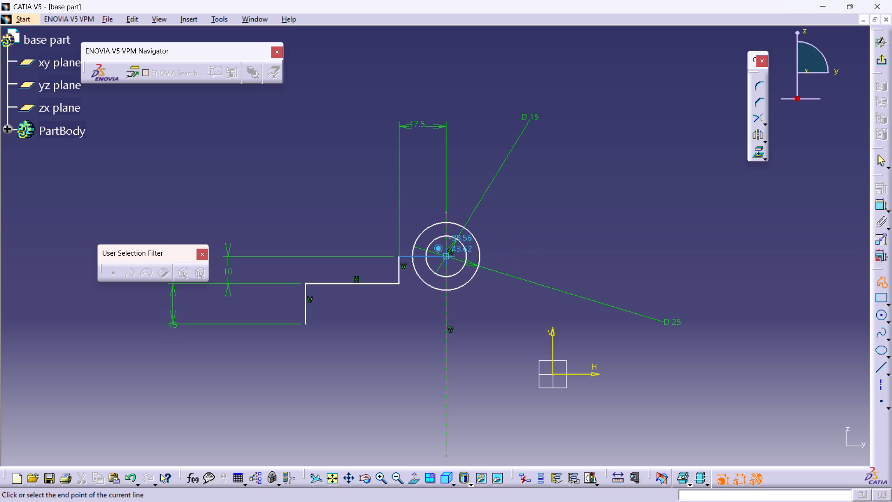
click(661, 254)
key(Escape)
key(Escape)
key(Escape)
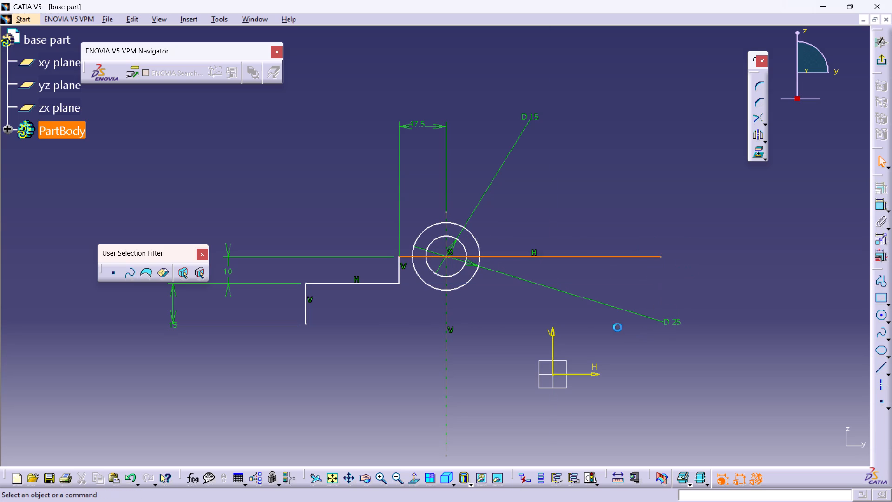
Trim away the upper halves of both concentric circles with Quick Trim, keeping the arcs below the horizontal line.
scroll(413, 406, up, 1)
scroll(413, 406, down, 1)
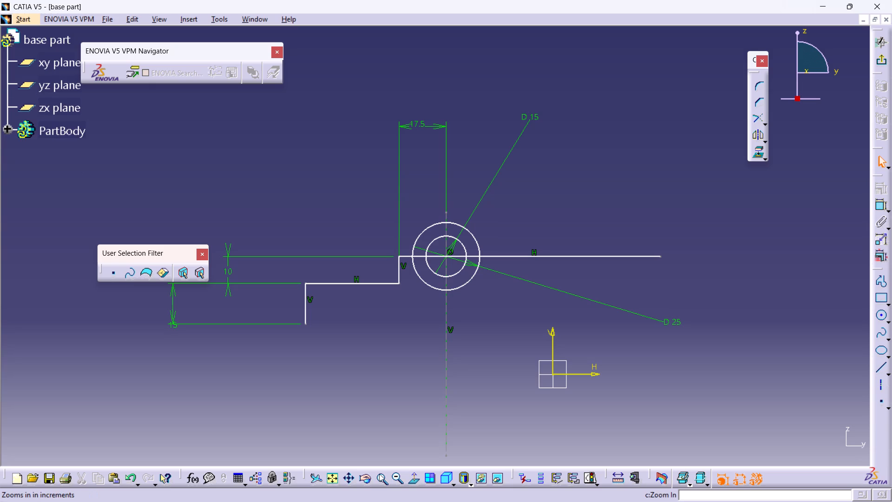
triple_click(379, 474)
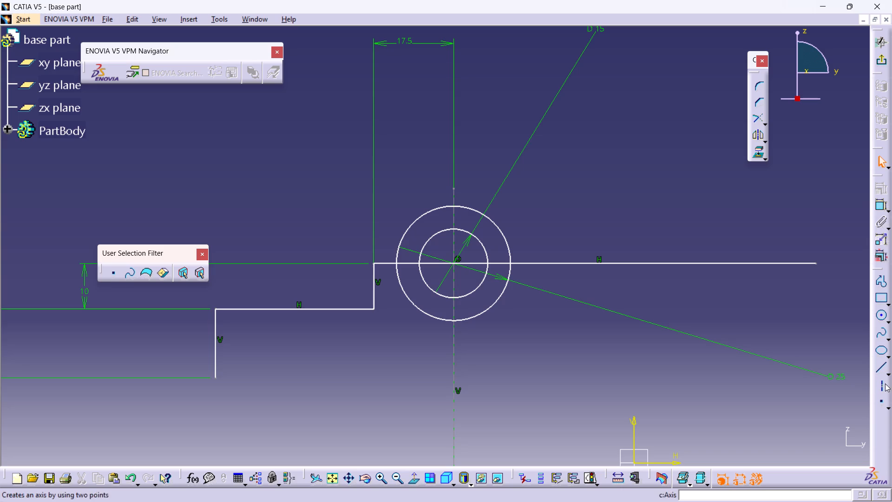
click(764, 123)
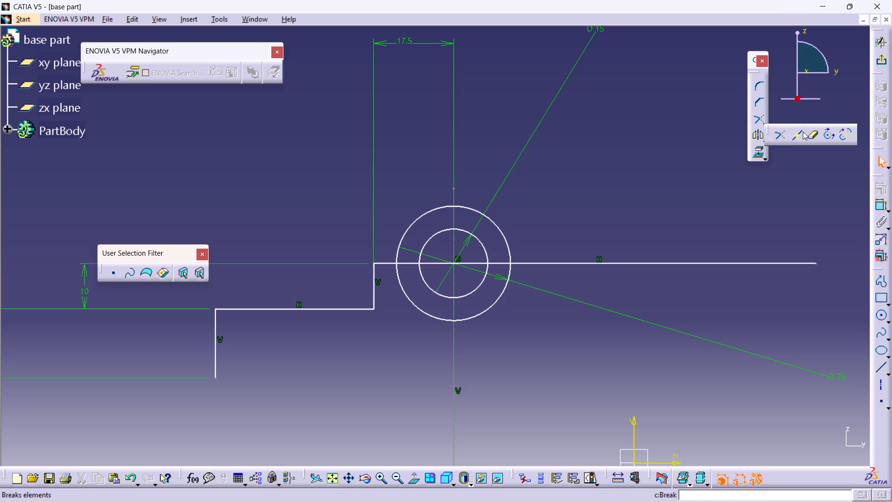
double_click(815, 135)
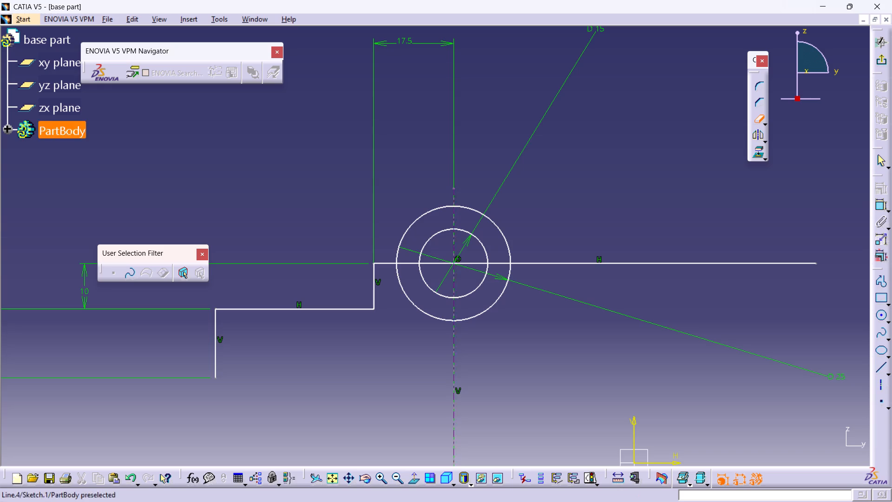
click(446, 207)
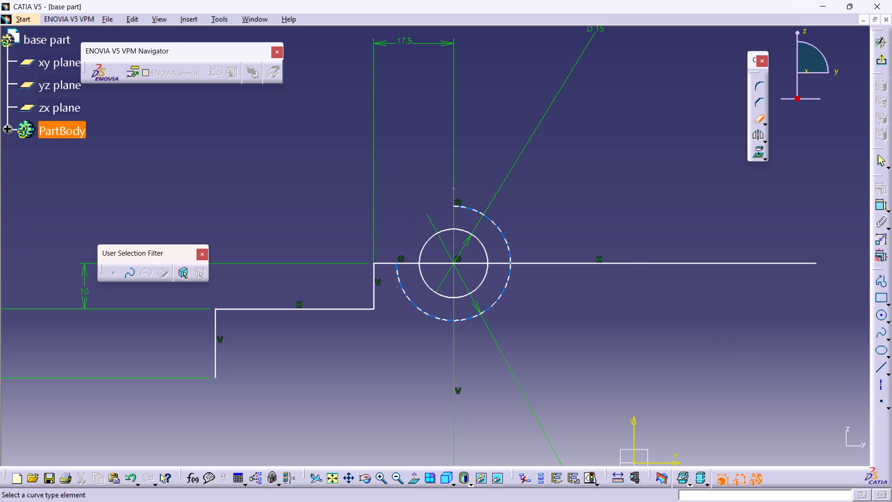
click(482, 212)
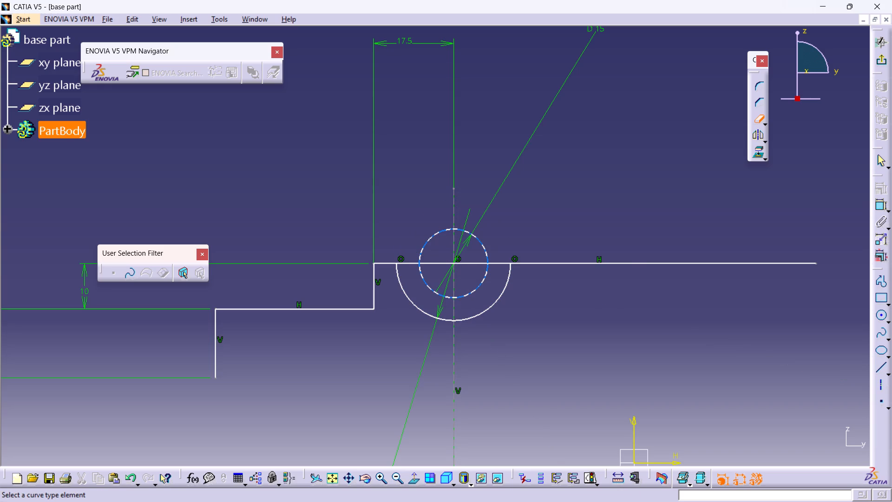
click(459, 229)
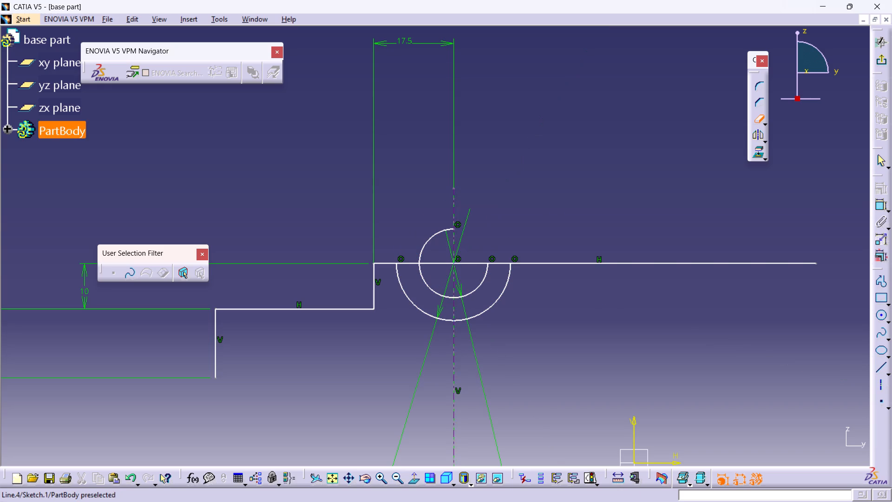
click(436, 235)
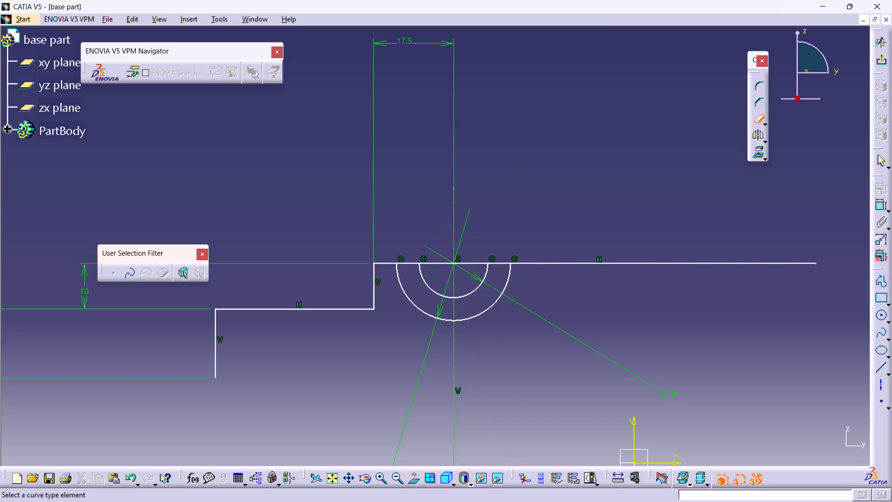
Trim the horizontal line inside the inner arc and beyond the outer arc's far end.
click(447, 265)
click(462, 264)
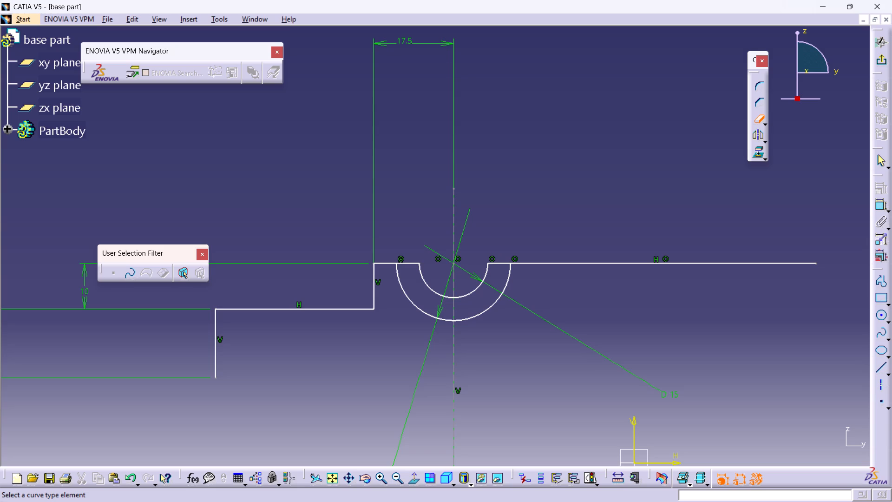
click(644, 262)
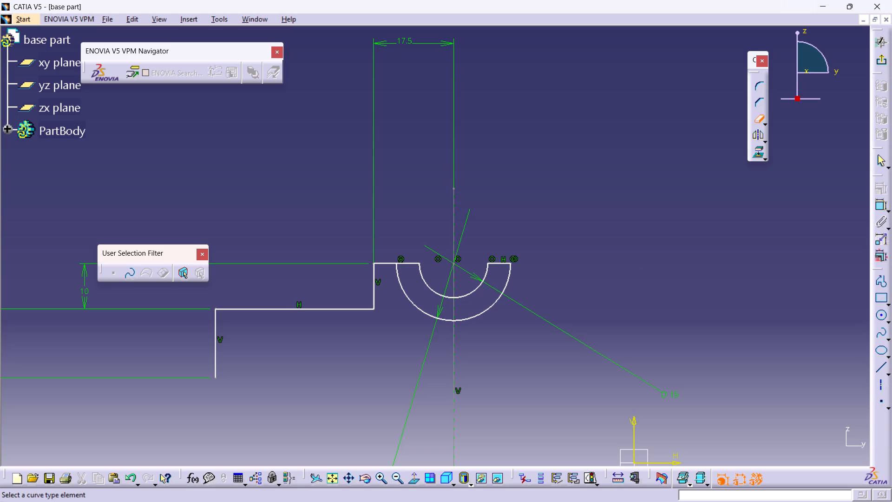
Sketch a horizontal line about 43.6 mm long from the bottom endpoint of the profile's lower vertical line towards the construction line.
click(879, 280)
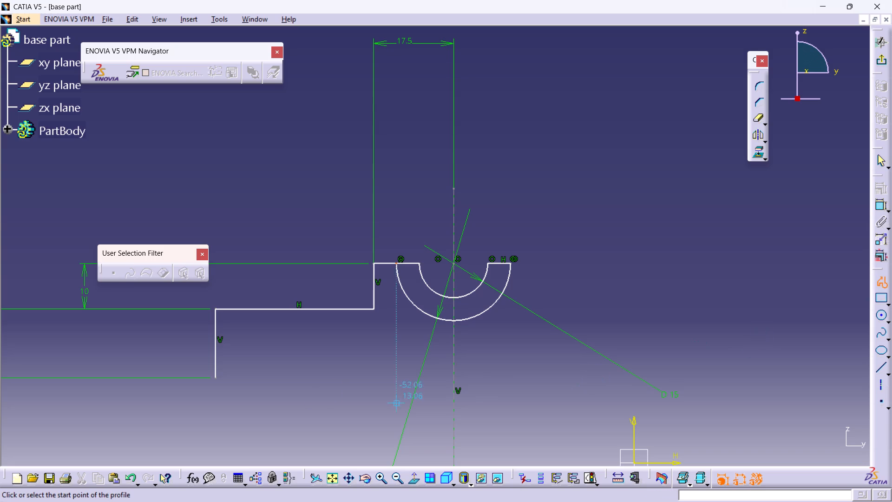
click(214, 377)
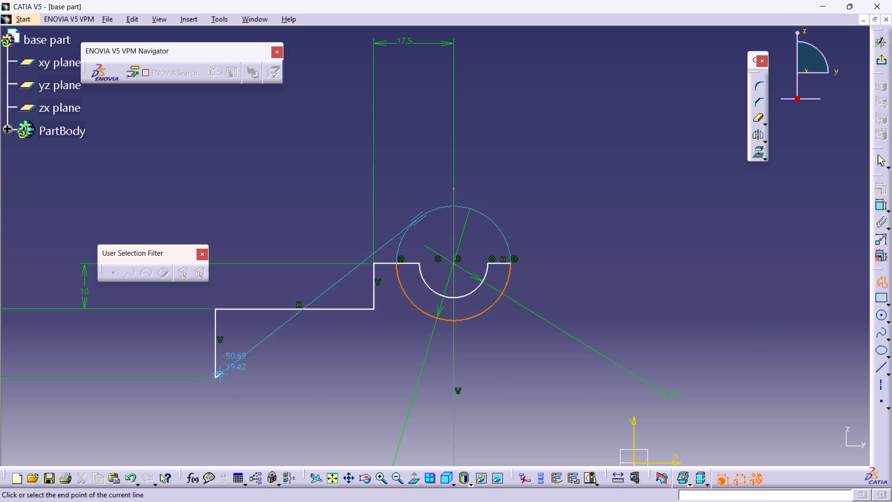
click(415, 380)
key(Escape)
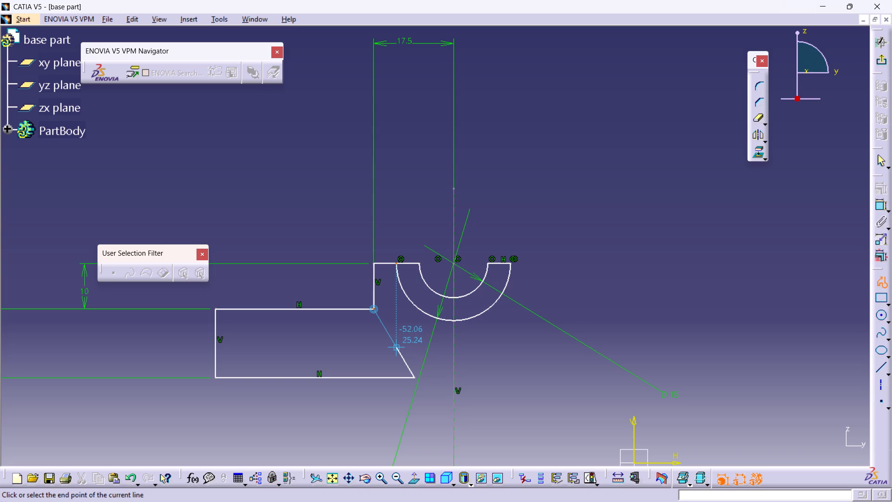
key(Escape)
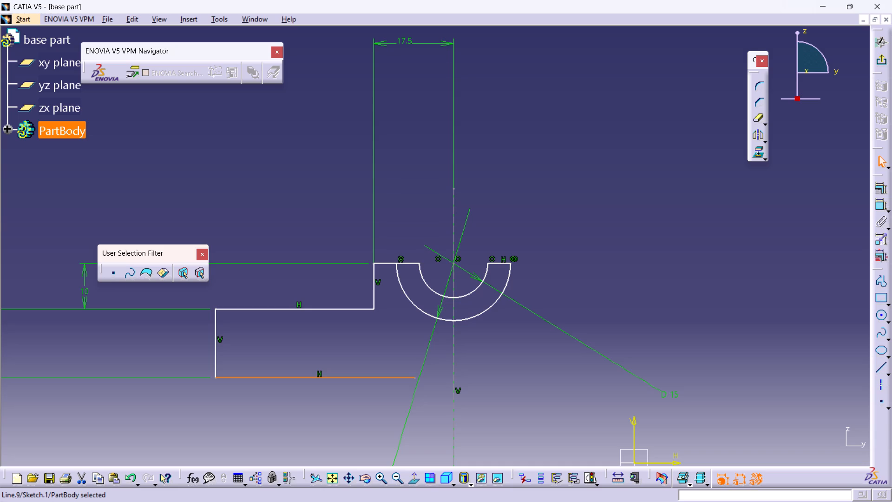
key(Escape)
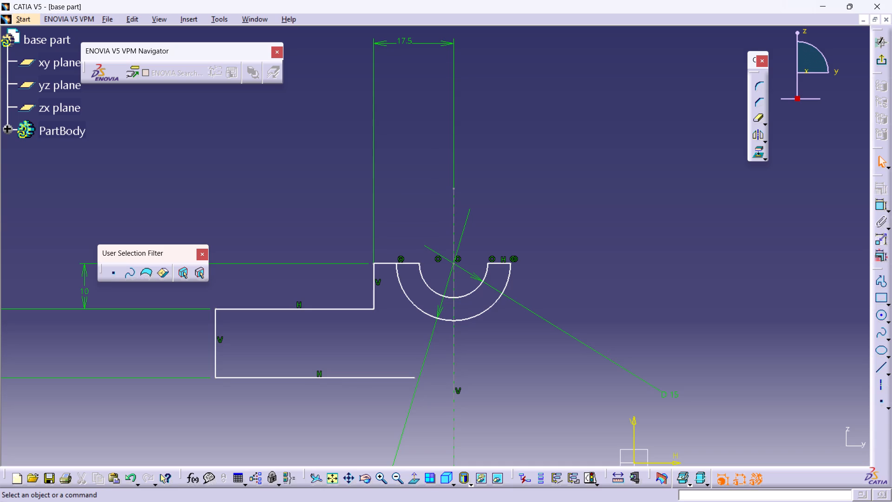
Constrain the distance from the lower vertical line to the bottom horizontal line's free endpoint to 22.5 mm.
click(877, 203)
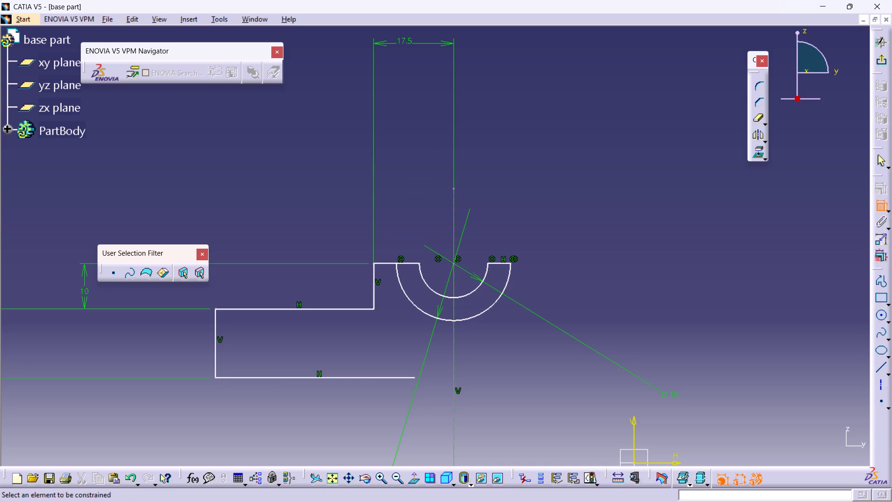
click(215, 357)
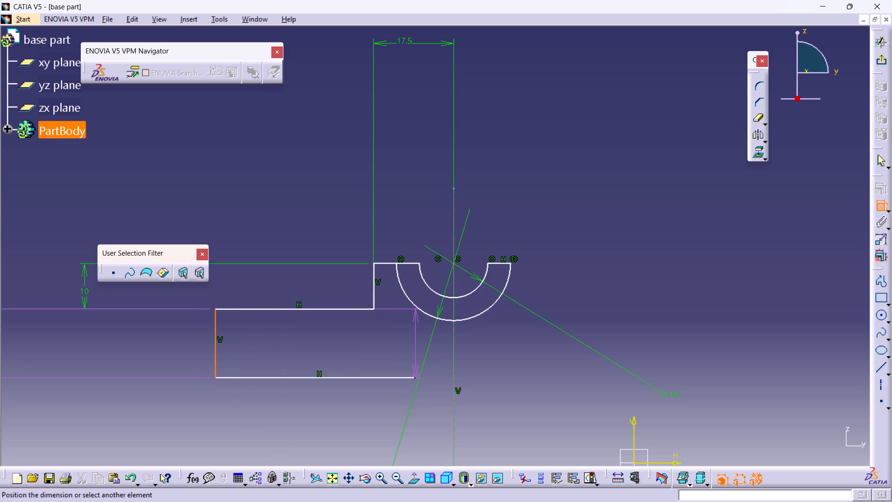
click(416, 377)
click(315, 422)
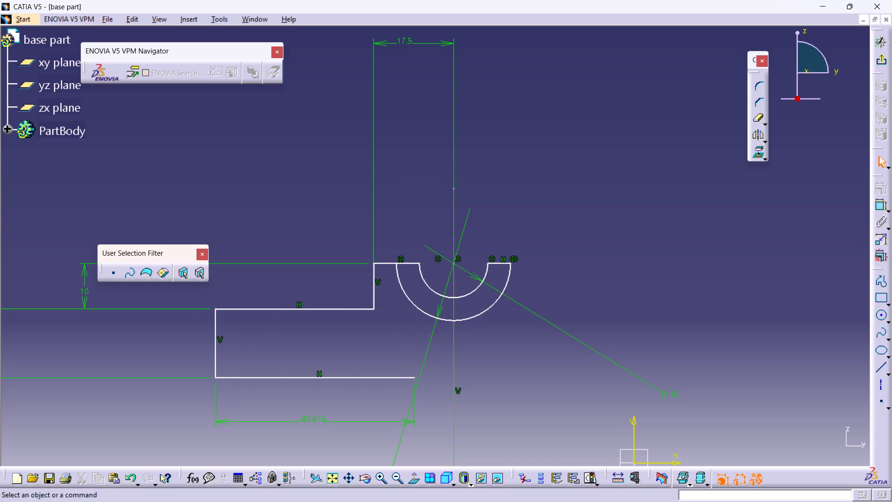
double_click(315, 422)
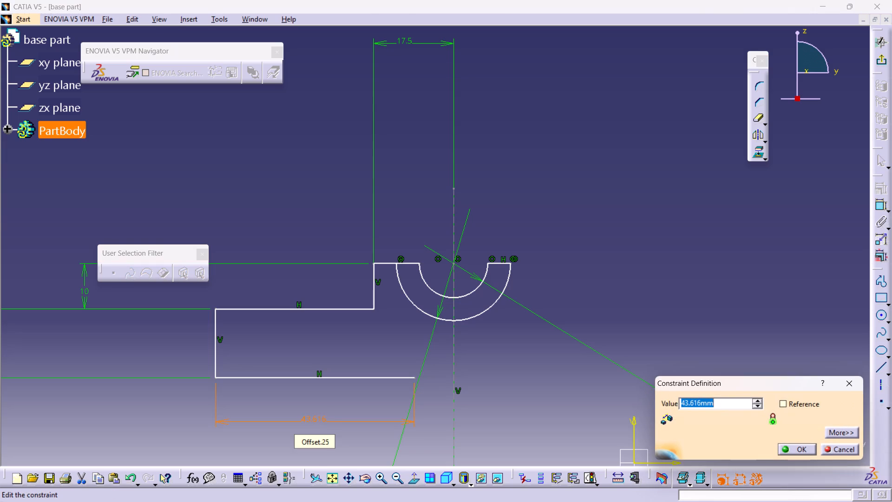
text(22.5)
key(Return)
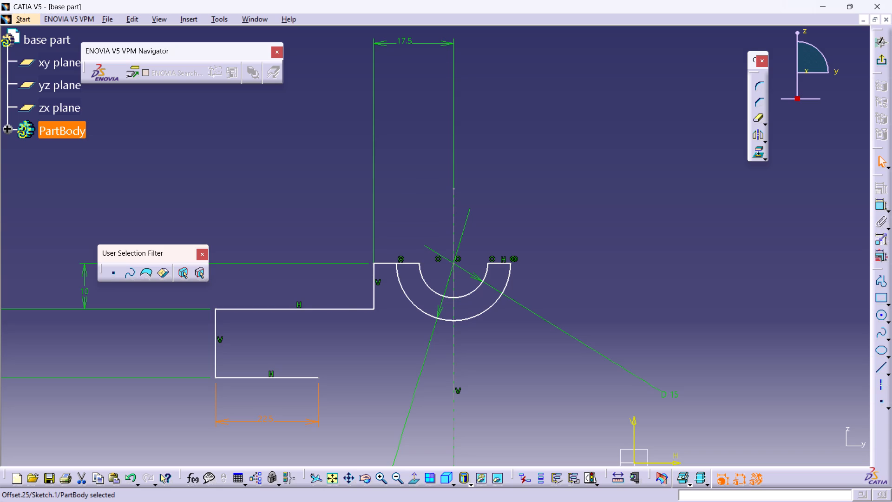
Constrain the horizontal distance between the upper vertical line and the step line's outer endpoint to 10 mm.
click(882, 209)
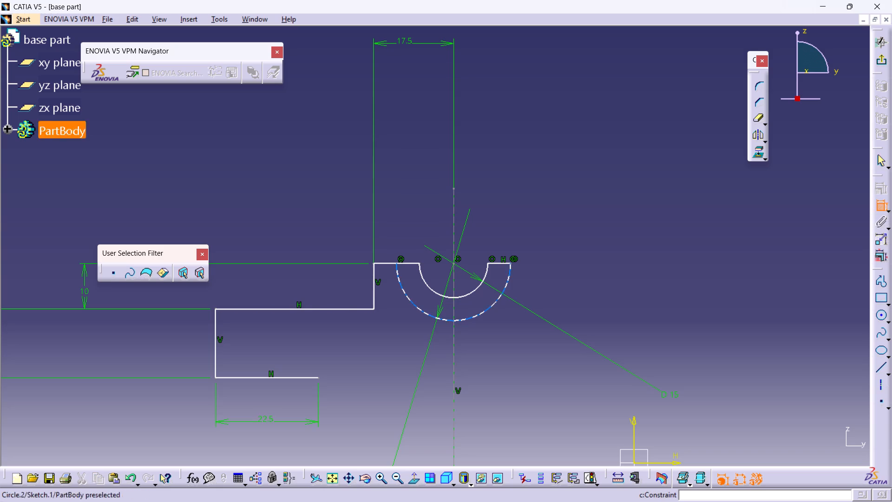
click(374, 277)
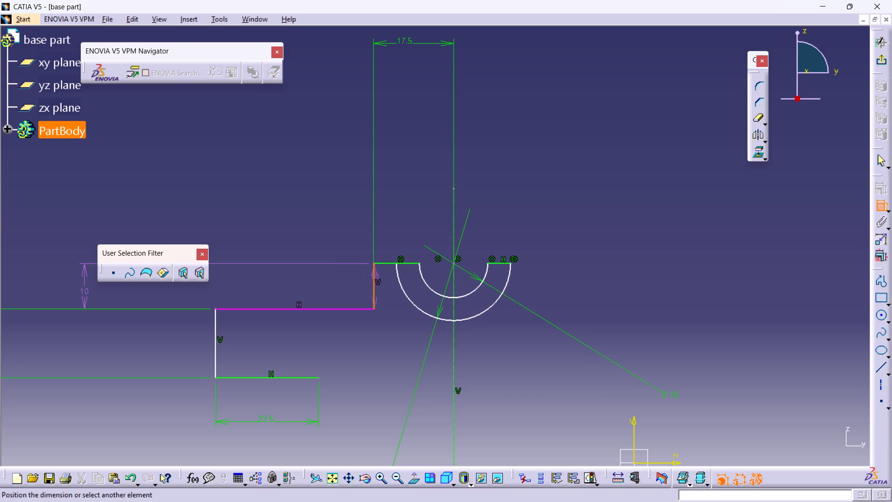
click(215, 309)
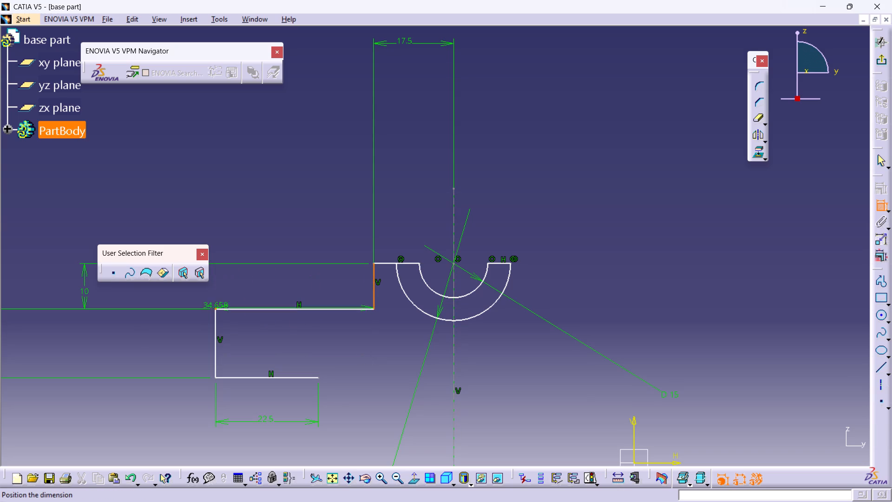
click(272, 151)
double_click(272, 151)
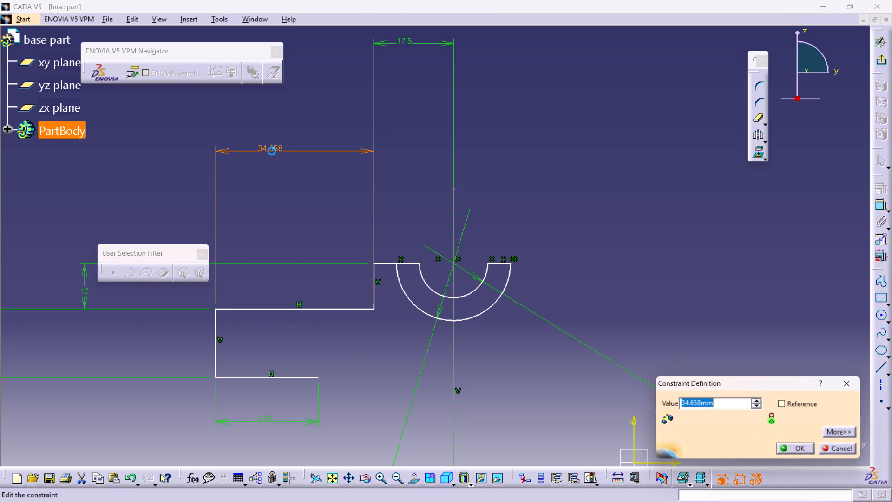
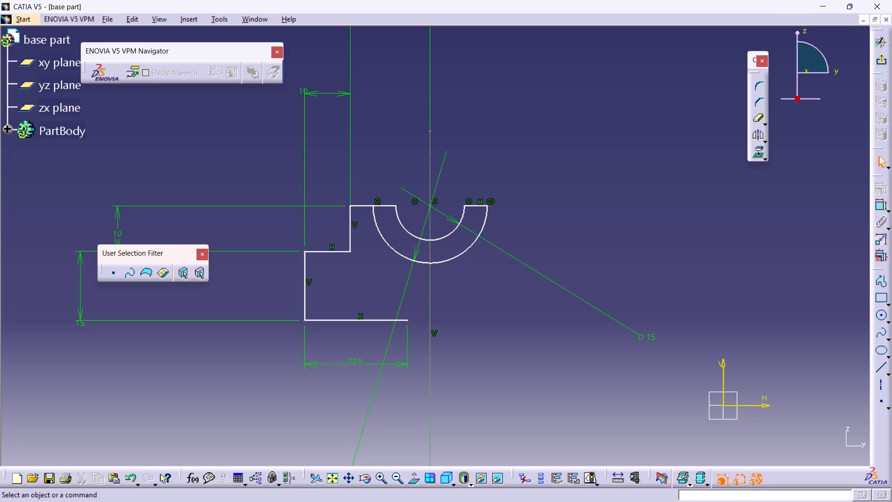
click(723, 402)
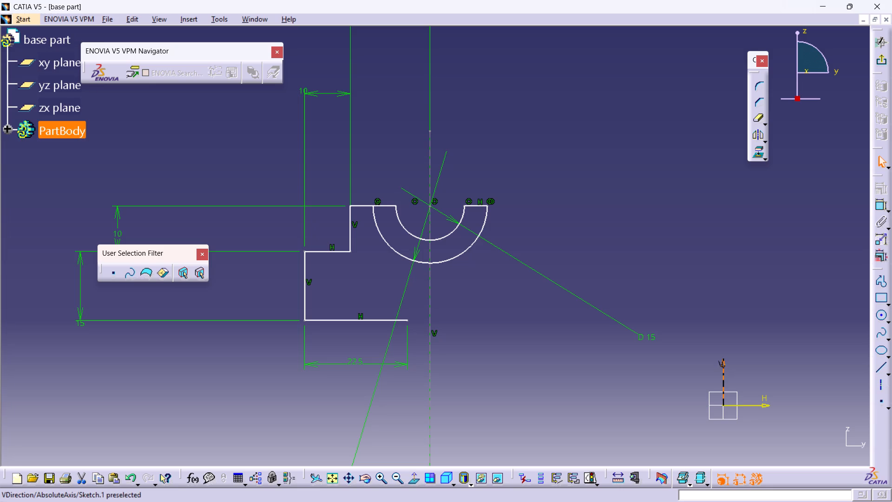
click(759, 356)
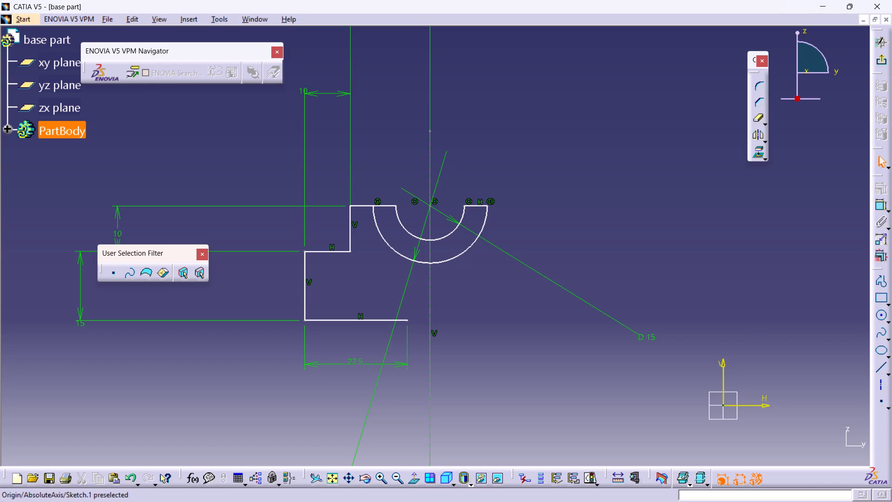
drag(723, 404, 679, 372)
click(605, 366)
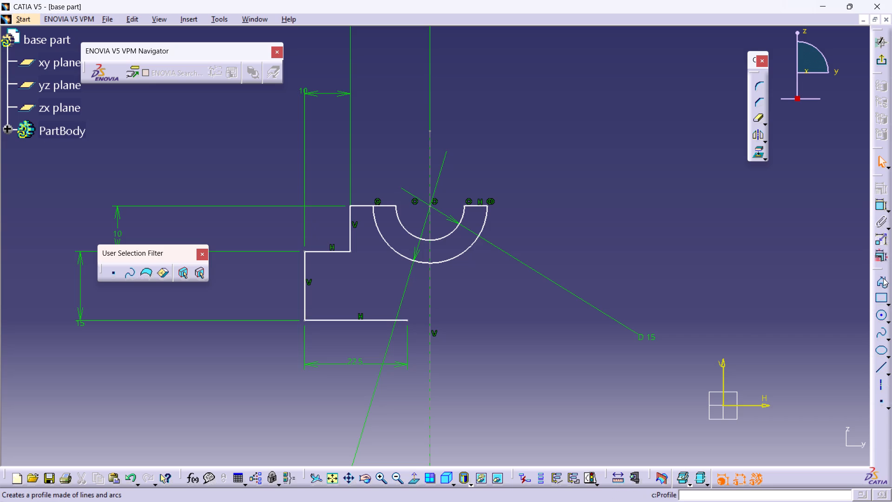
Sketch a slanted line about 7.1 mm long from the bottom horizontal line's free endpoint, up and back towards the stepped profile.
click(883, 278)
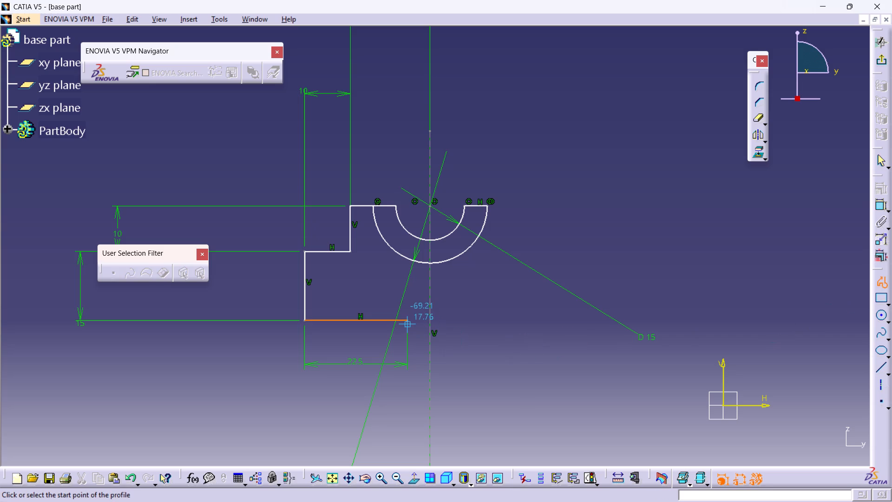
click(410, 321)
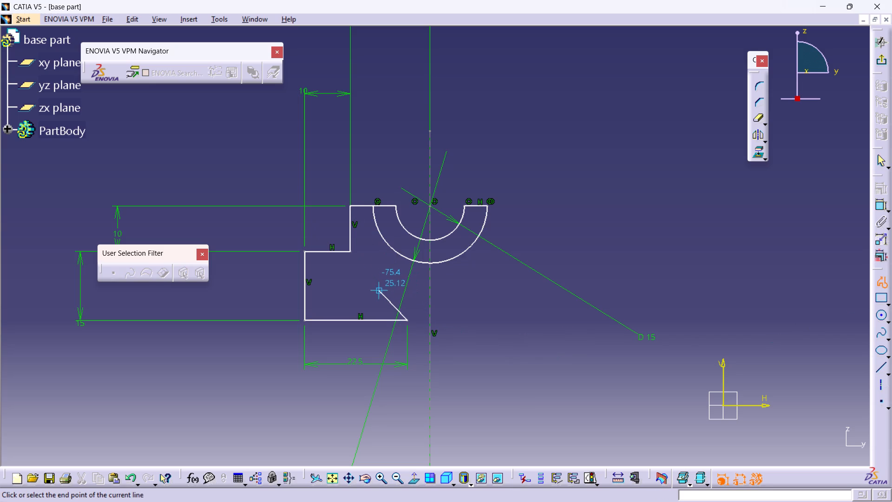
click(387, 297)
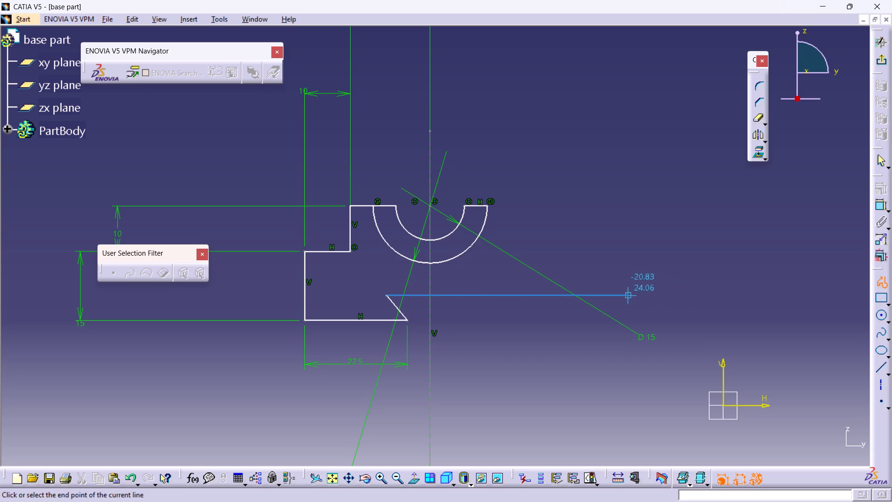
key(Escape)
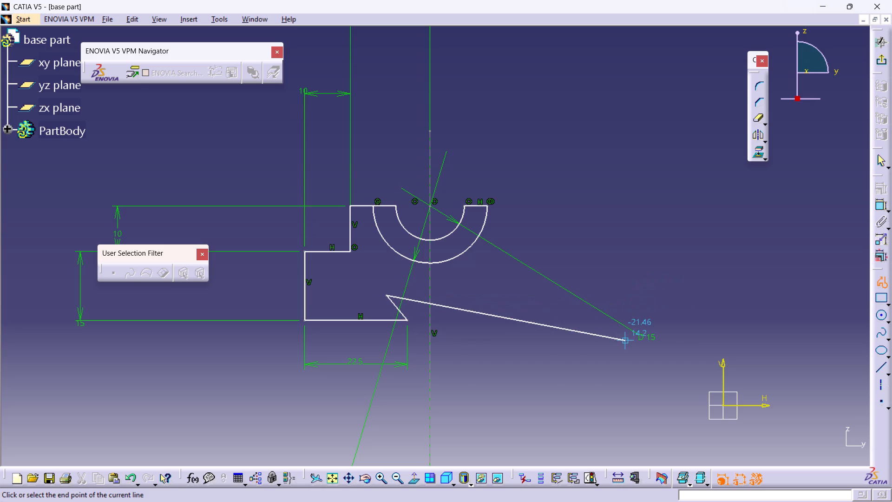
key(Escape)
key(Escape)
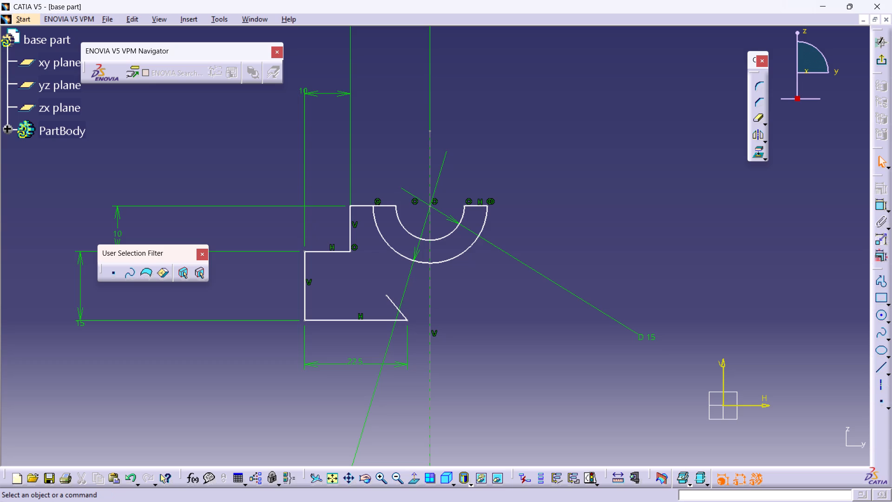
Mirror the whole stepped profile, including the arcs and slanted line, about the sketch's vertical axis.
drag(521, 145, 514, 150)
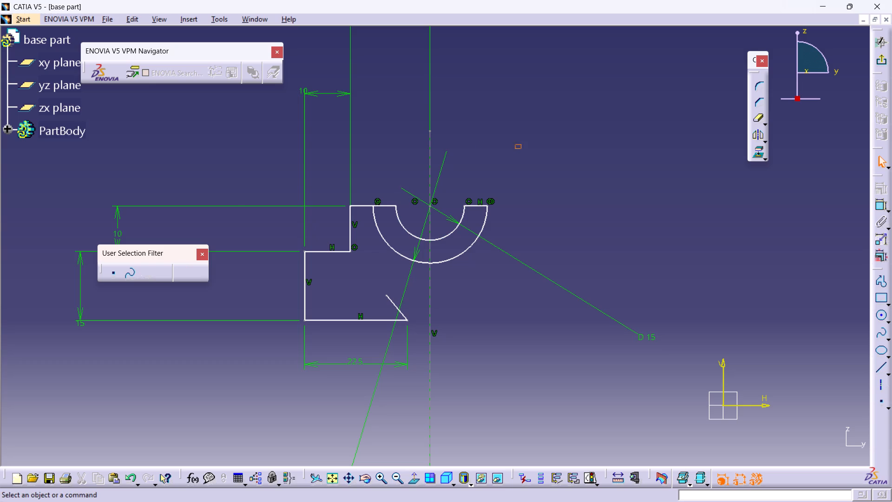
drag(514, 150, 238, 380)
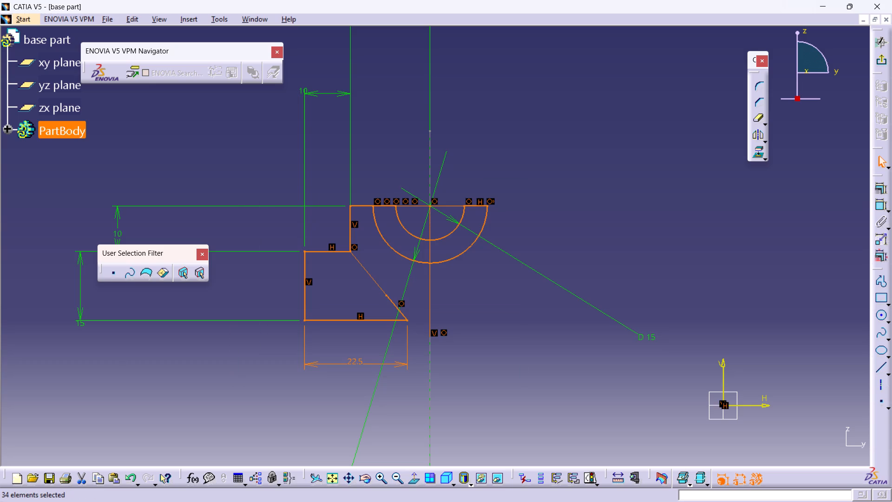
click(755, 133)
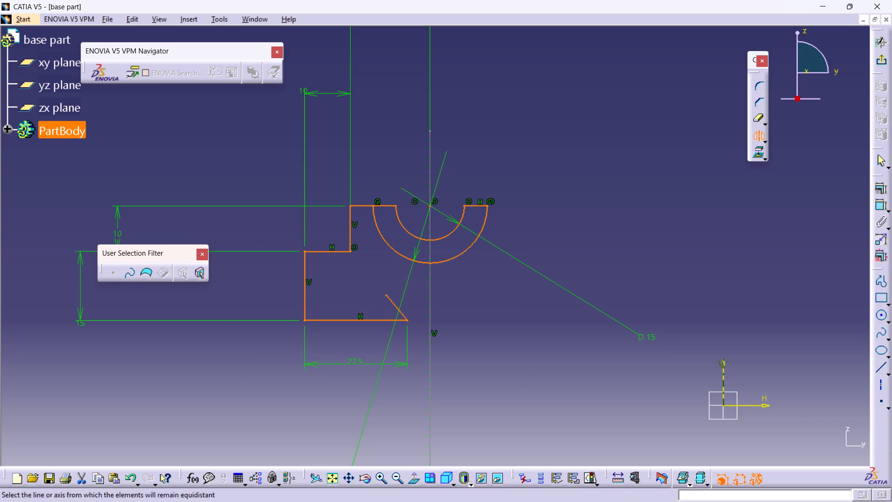
click(724, 380)
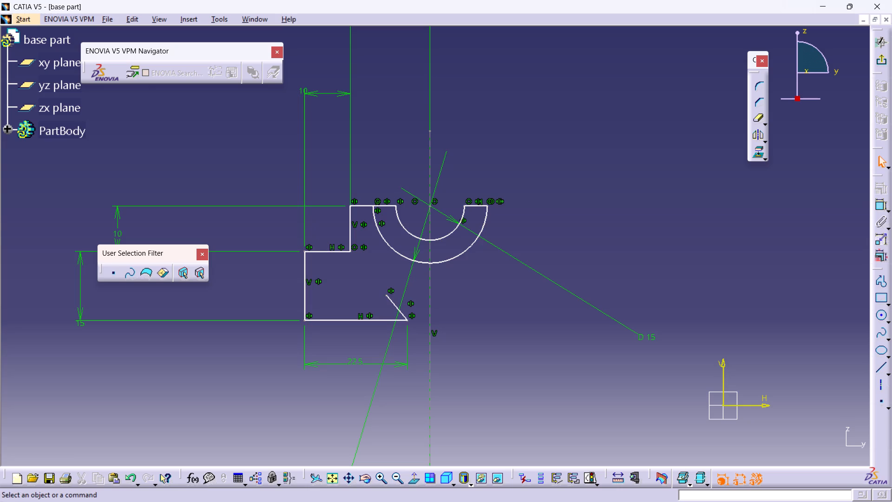
Sketch a horizontal line about 147.5 mm long joining the upper endpoints of the original and mirrored slanted lines.
scroll(792, 374, down, 3)
scroll(792, 374, up, 2)
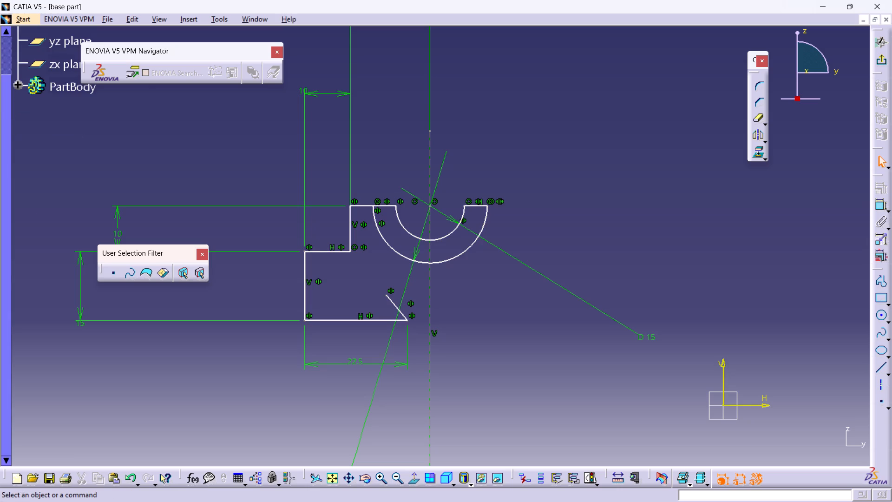
triple_click(400, 477)
click(400, 477)
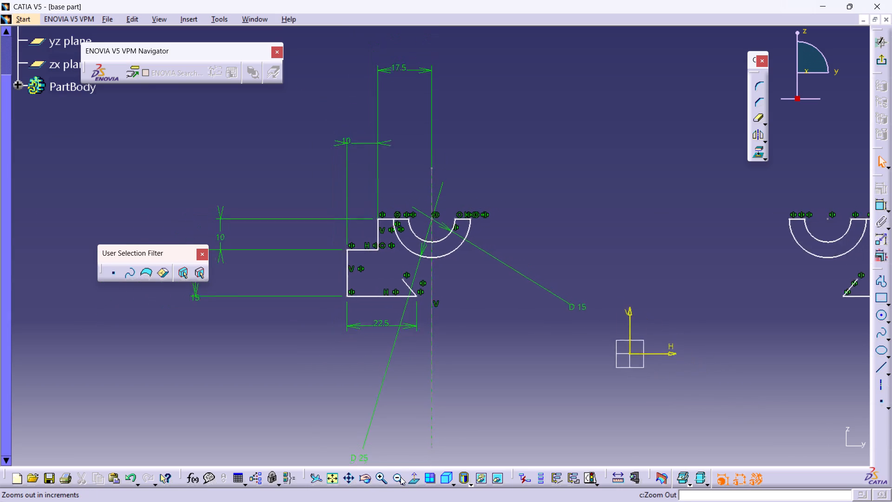
click(400, 477)
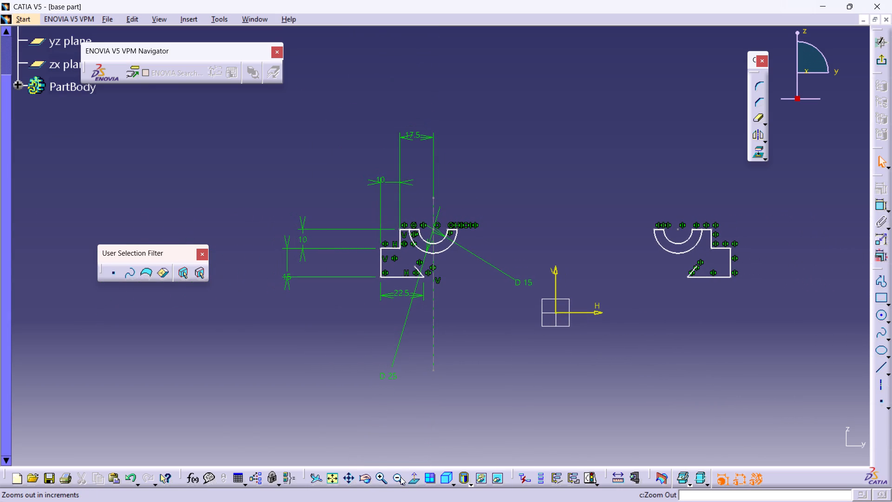
double_click(380, 480)
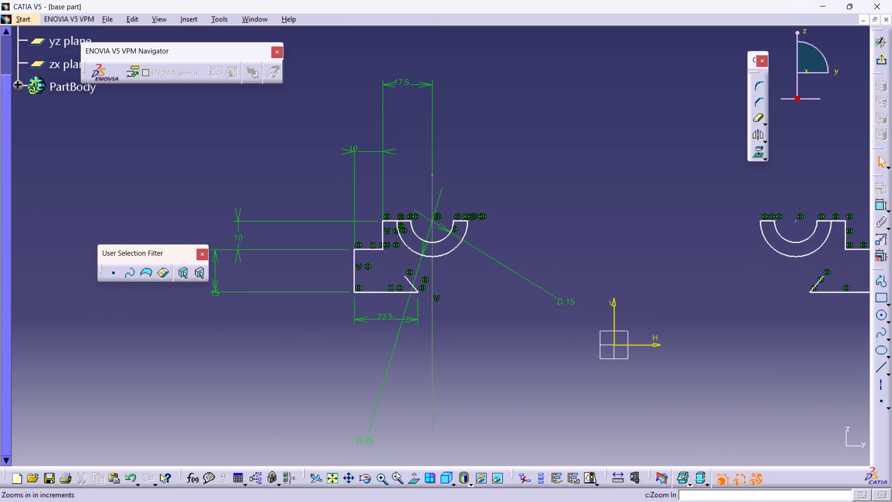
middle_drag(809, 332, 749, 334)
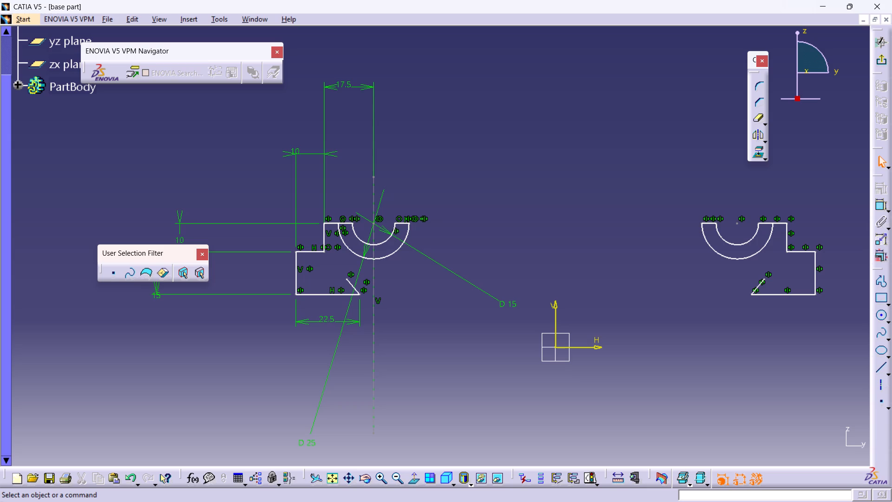
click(878, 283)
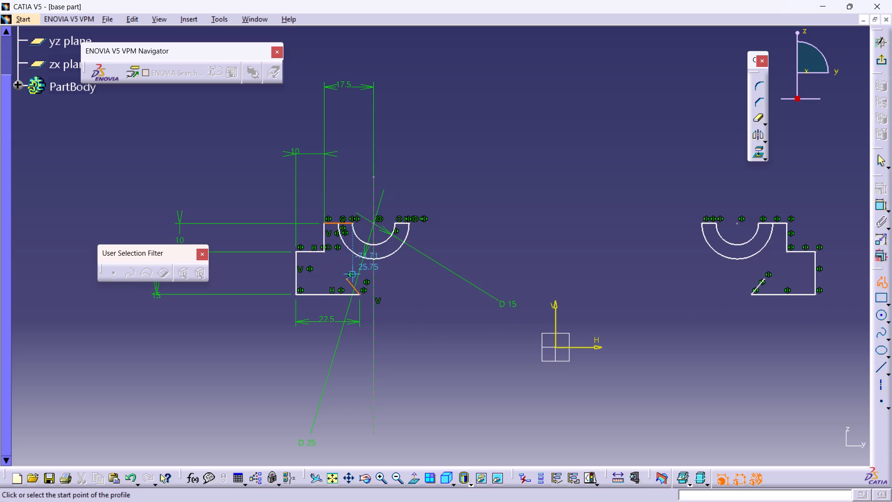
click(345, 280)
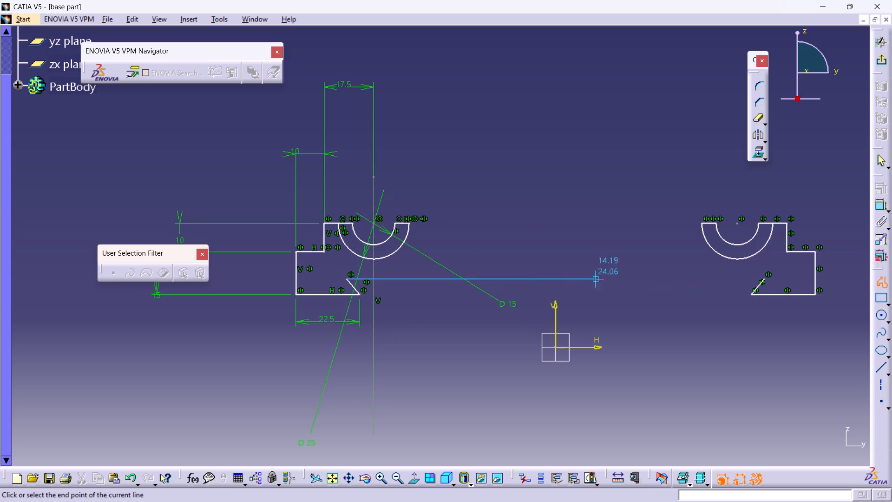
click(765, 277)
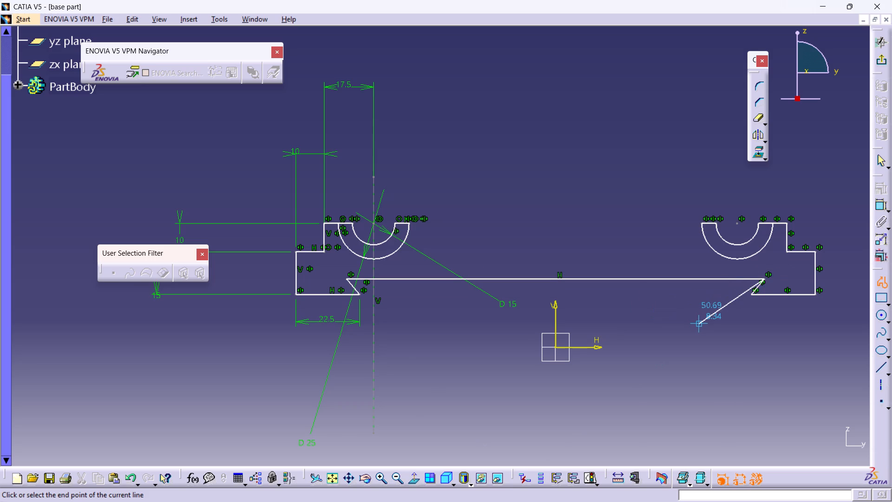
key(Escape)
key(Escape)
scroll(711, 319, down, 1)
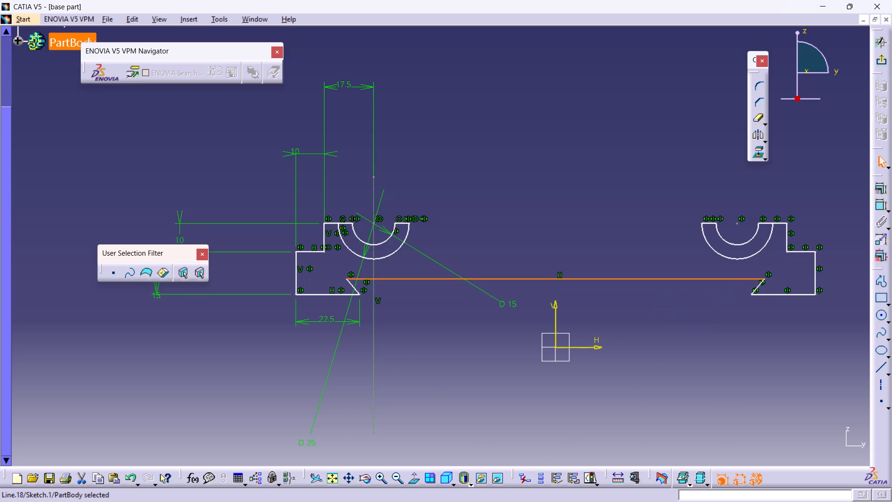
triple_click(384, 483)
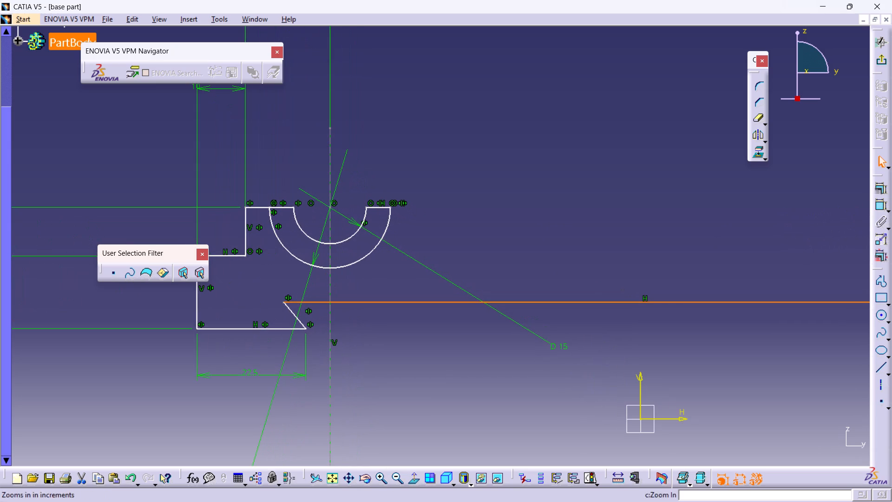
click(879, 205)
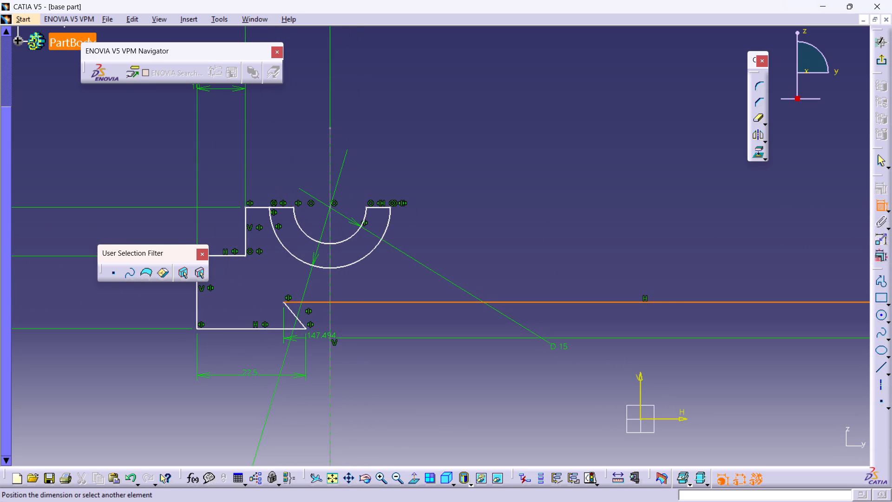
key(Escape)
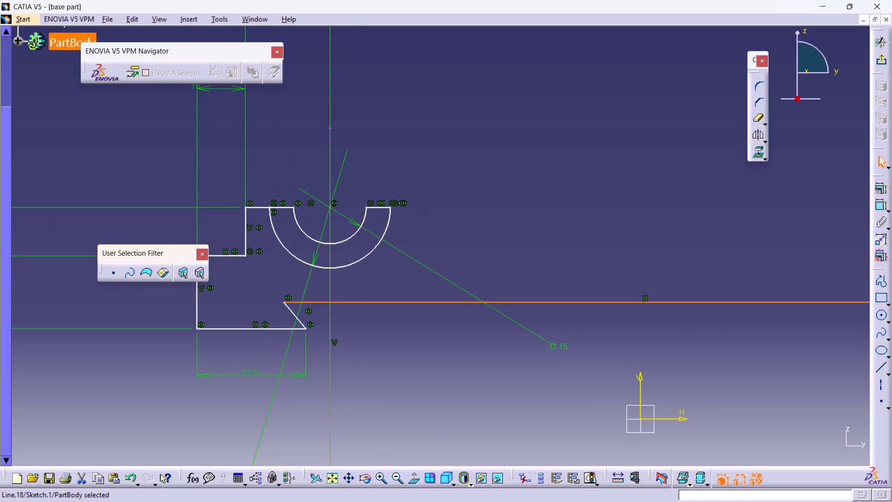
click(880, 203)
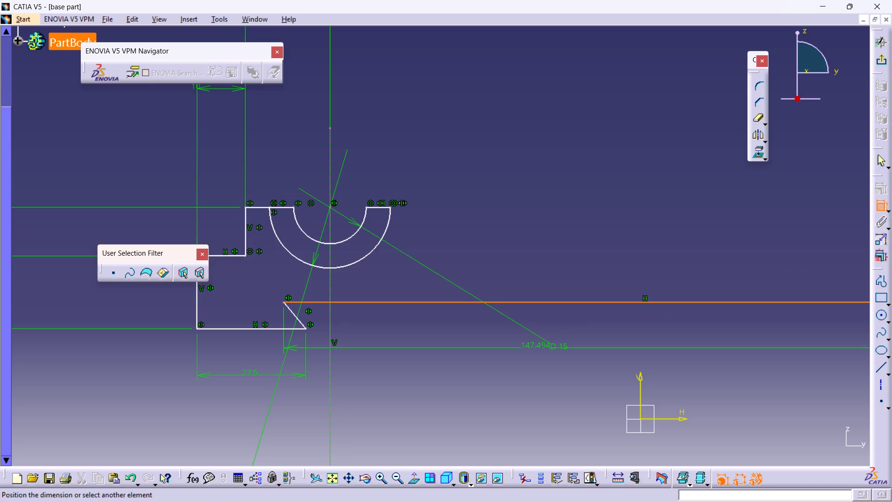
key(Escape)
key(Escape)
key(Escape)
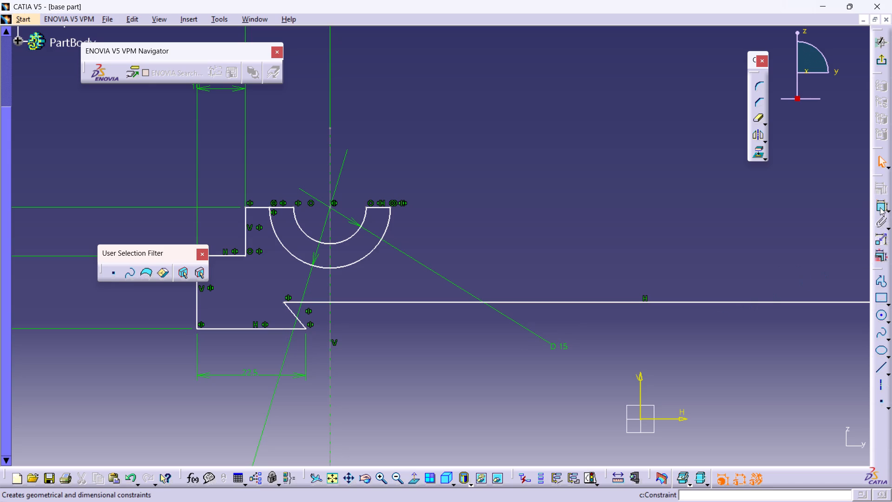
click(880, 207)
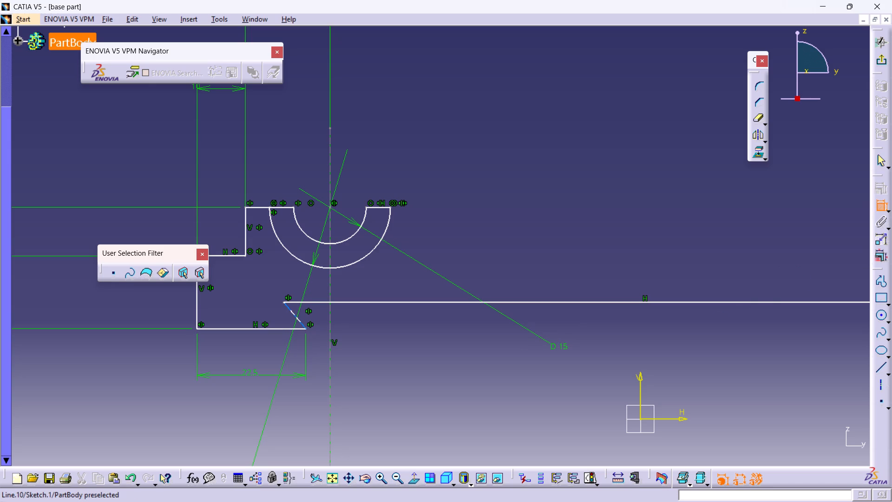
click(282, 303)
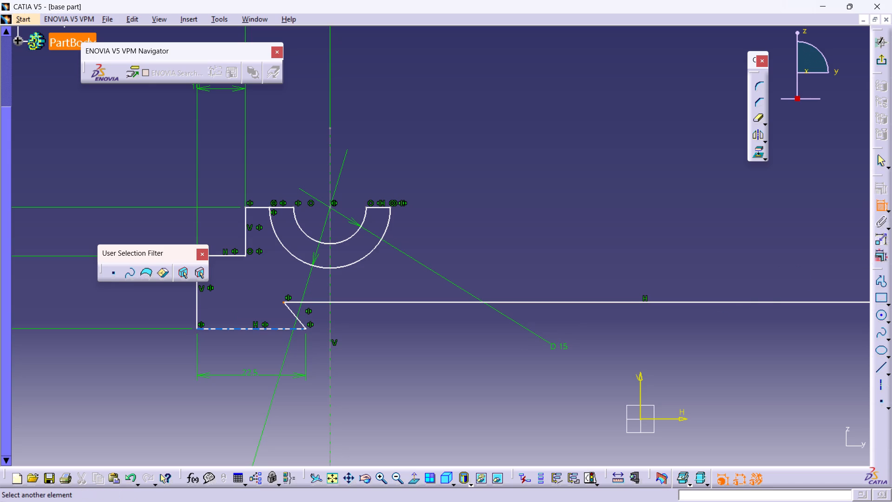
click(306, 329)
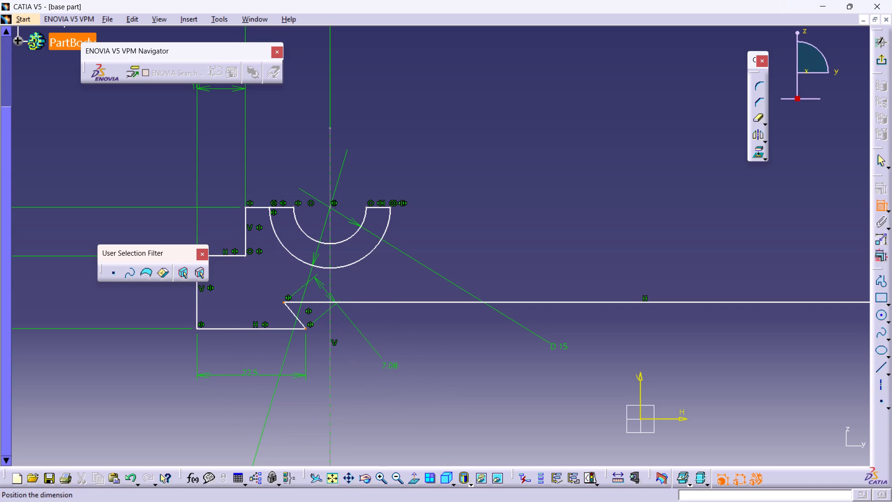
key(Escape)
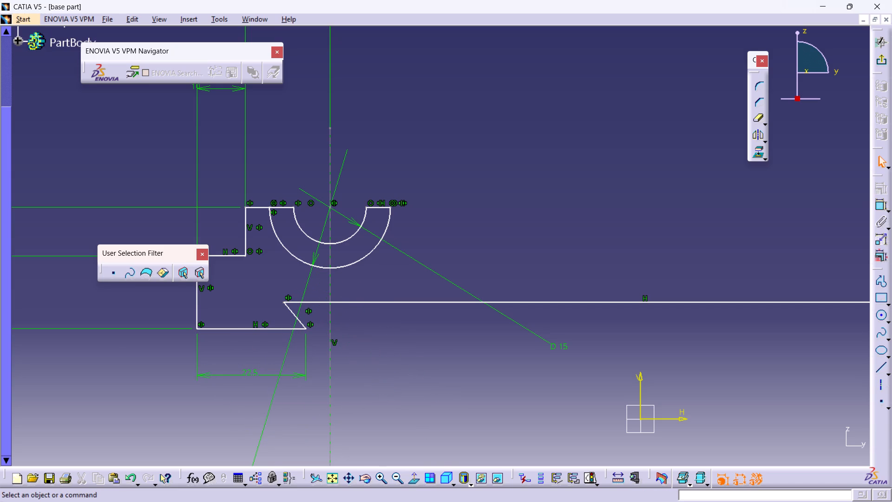
Constrain the vertical distance between the original slanted line's upper endpoint and the bottom horizontal line to 5 mm.
click(882, 207)
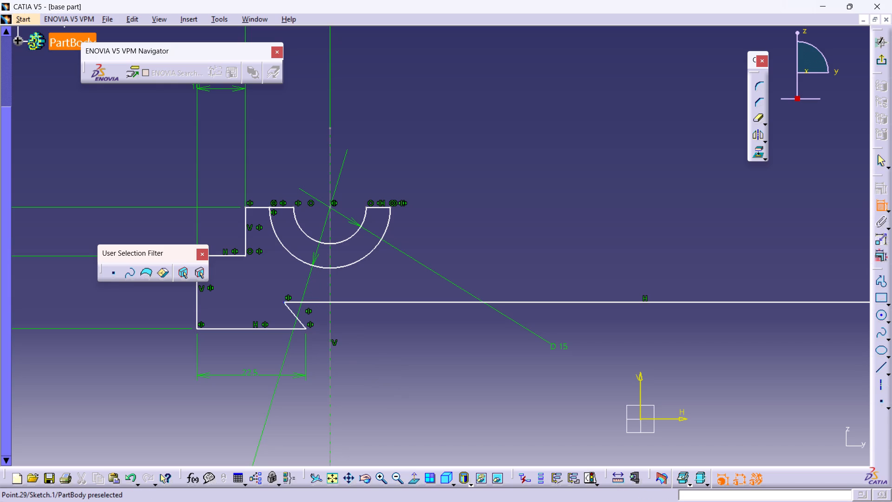
click(282, 302)
click(296, 330)
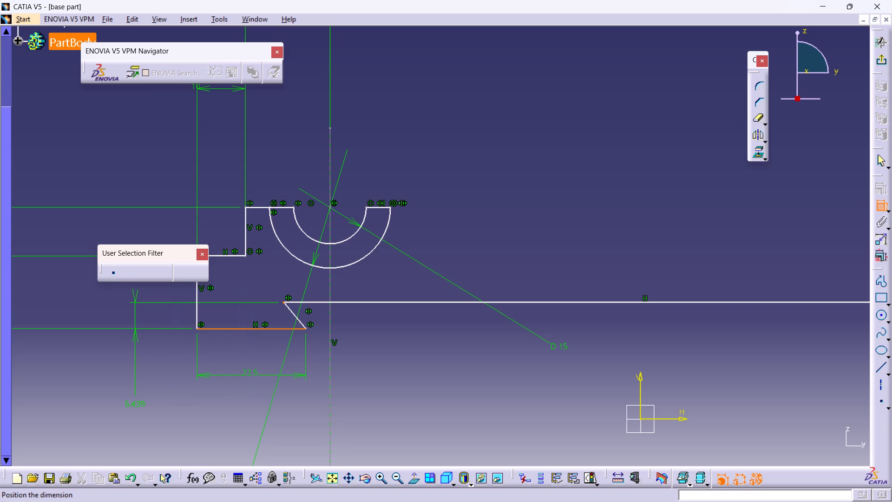
click(132, 407)
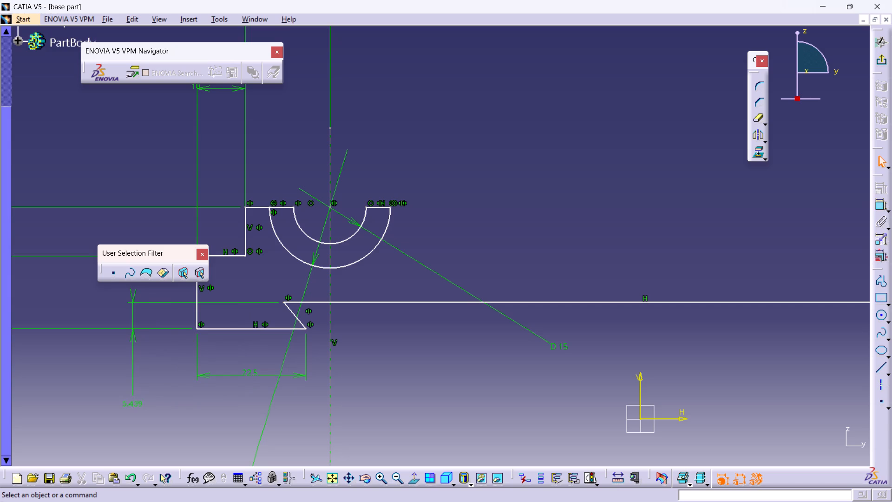
double_click(132, 407)
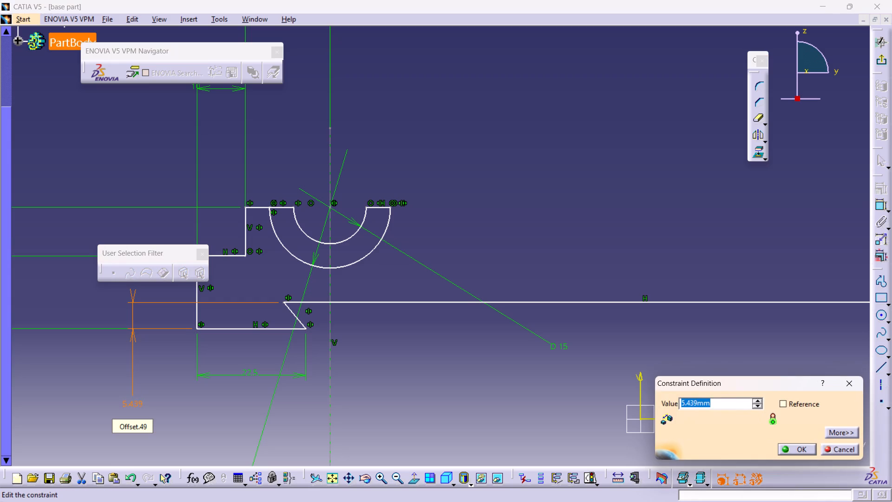
key(5)
key(Return)
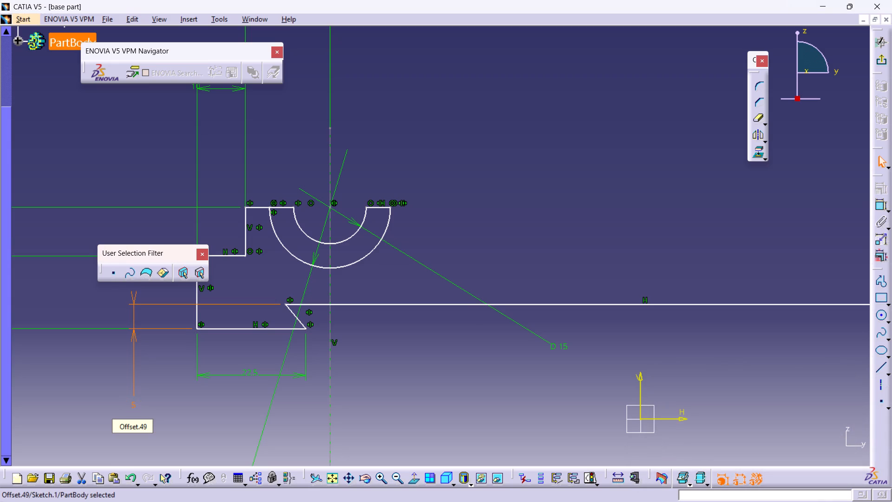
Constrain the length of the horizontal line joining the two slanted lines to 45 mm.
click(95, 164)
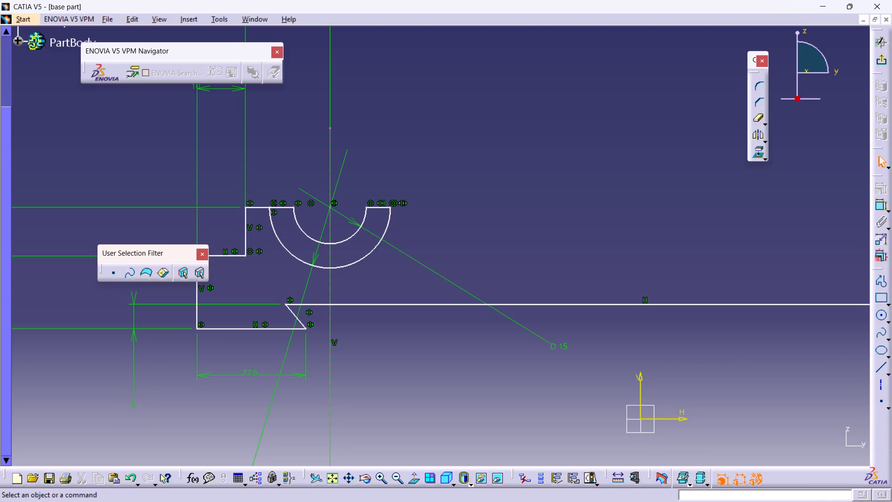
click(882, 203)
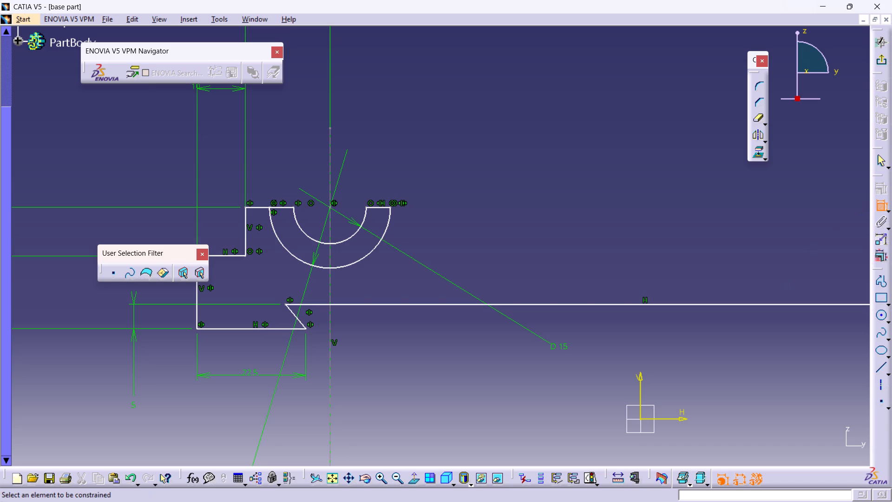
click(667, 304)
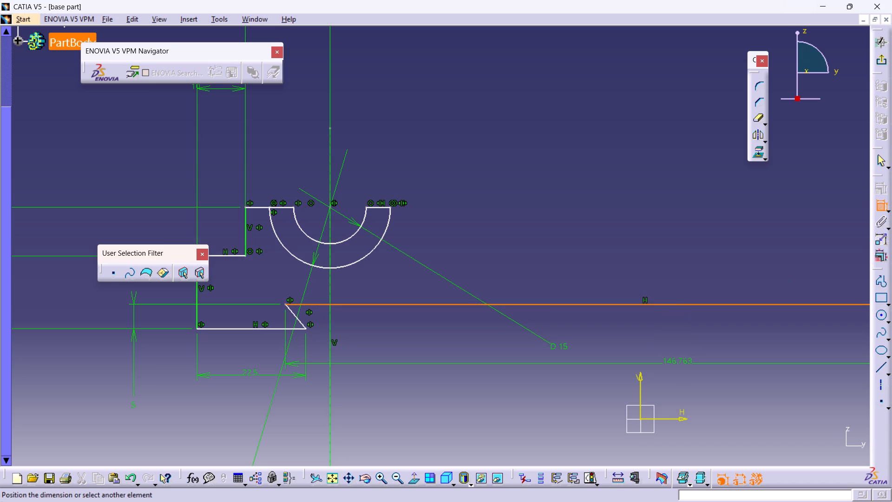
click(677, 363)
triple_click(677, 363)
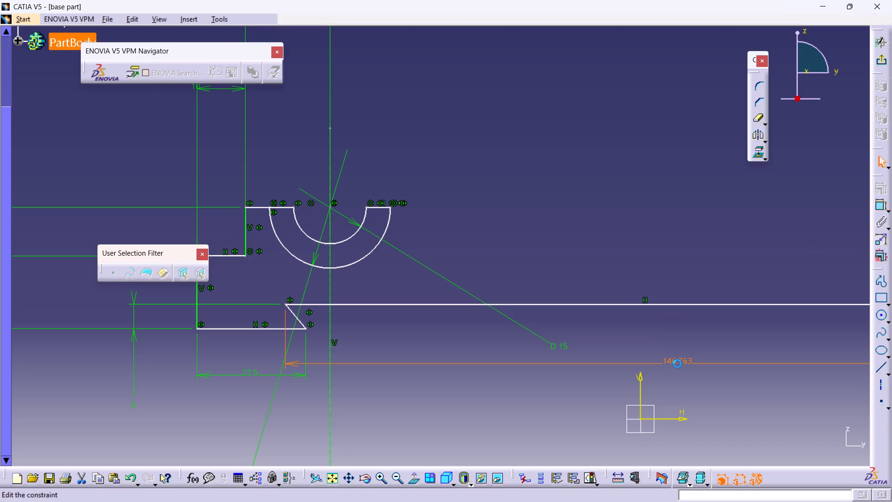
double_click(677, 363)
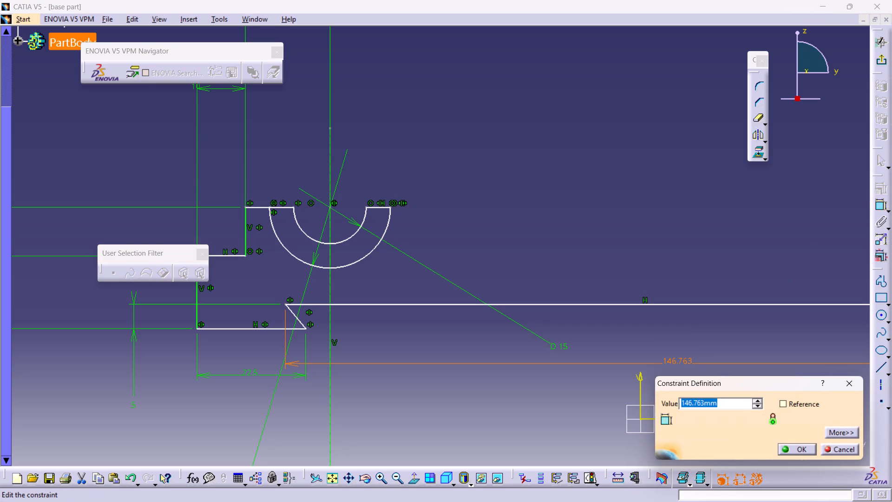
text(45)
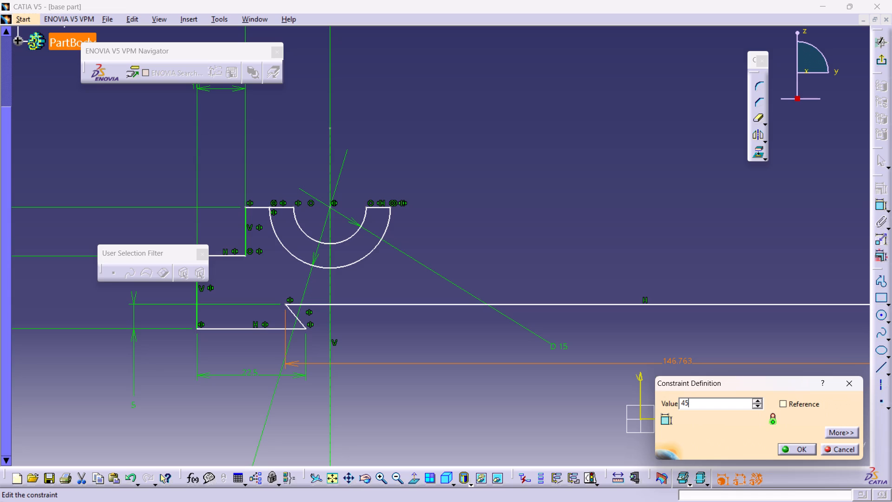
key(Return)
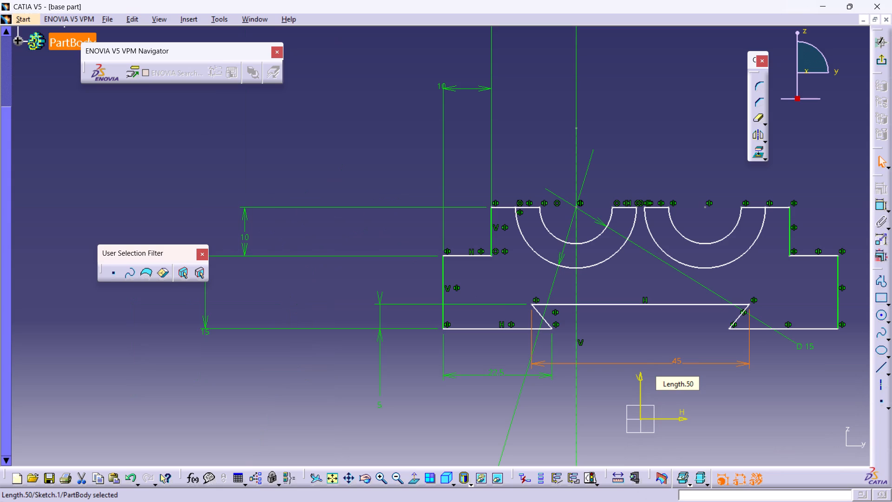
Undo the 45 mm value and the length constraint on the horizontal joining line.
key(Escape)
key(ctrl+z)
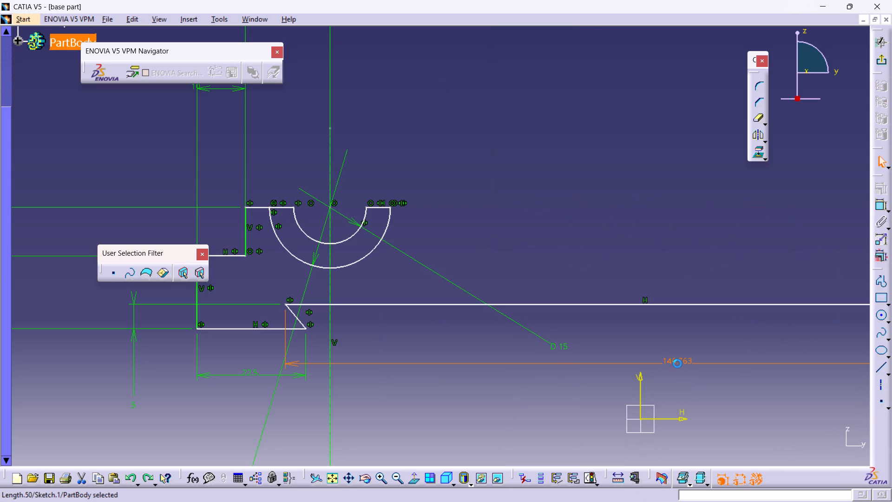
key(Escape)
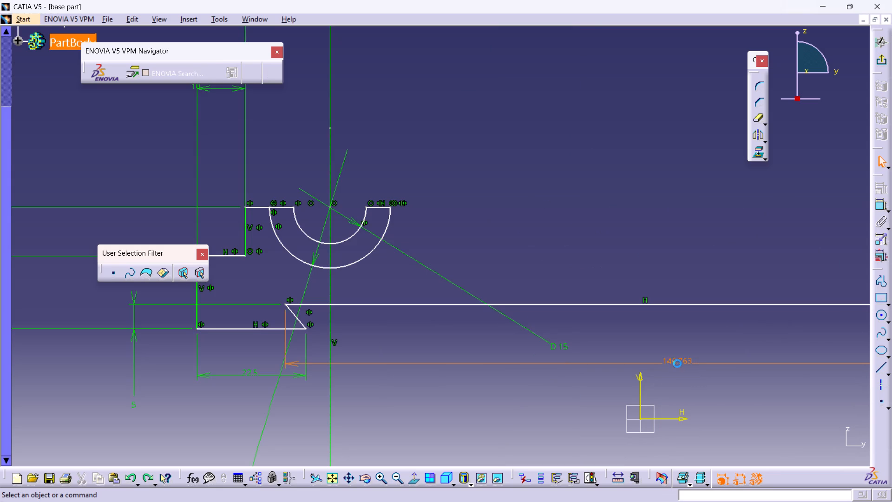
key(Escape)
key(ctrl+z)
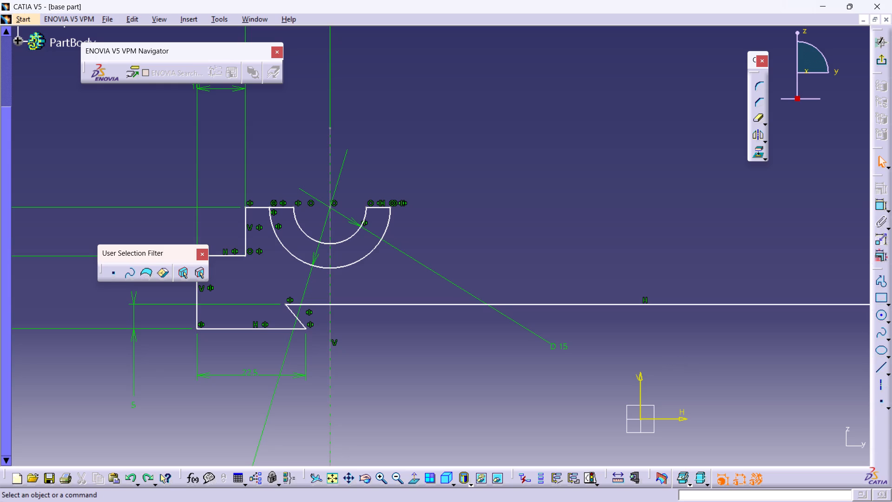
Constrain the horizontal distance between the lower endpoints of the original and mirrored slanted lines to 45 mm.
click(884, 207)
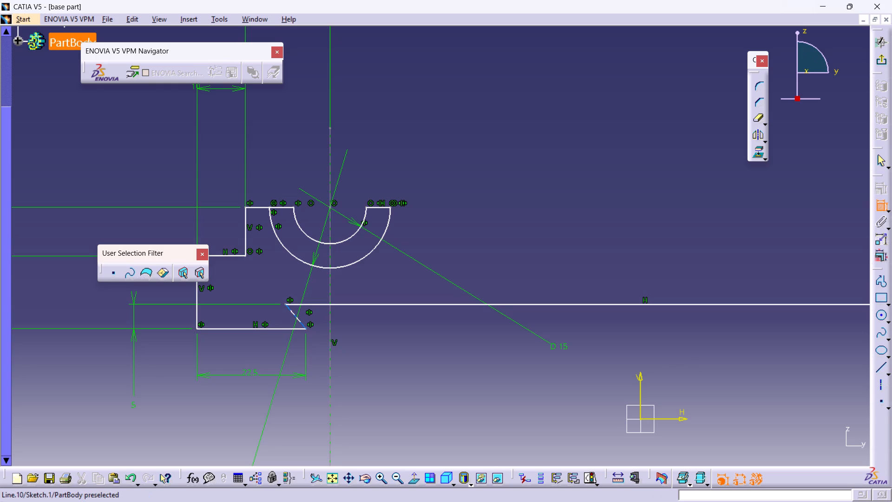
click(306, 328)
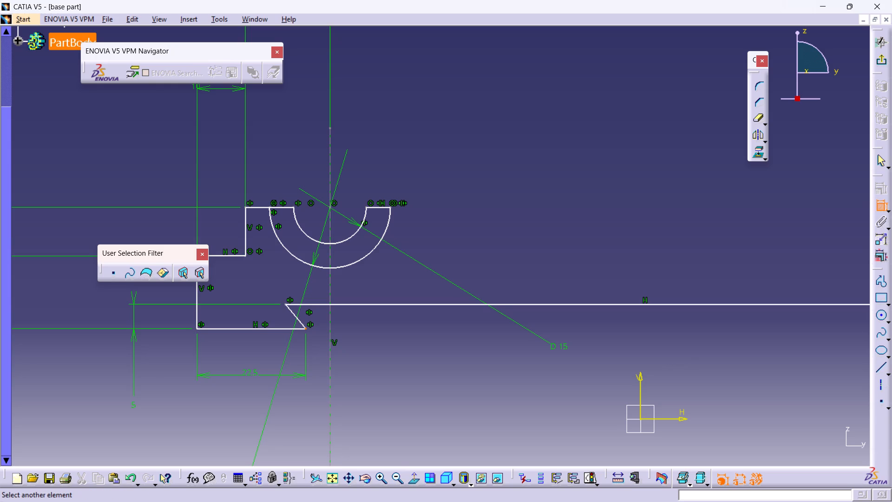
triple_click(400, 478)
double_click(400, 478)
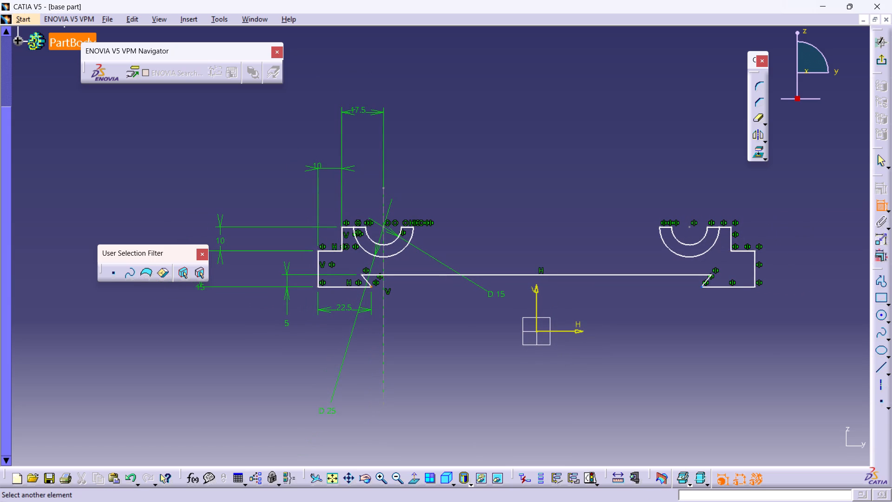
click(702, 287)
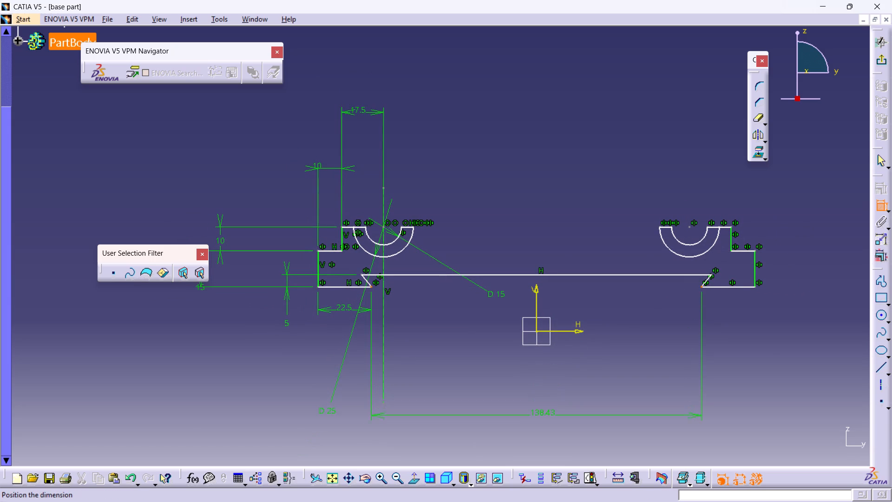
click(543, 418)
double_click(543, 418)
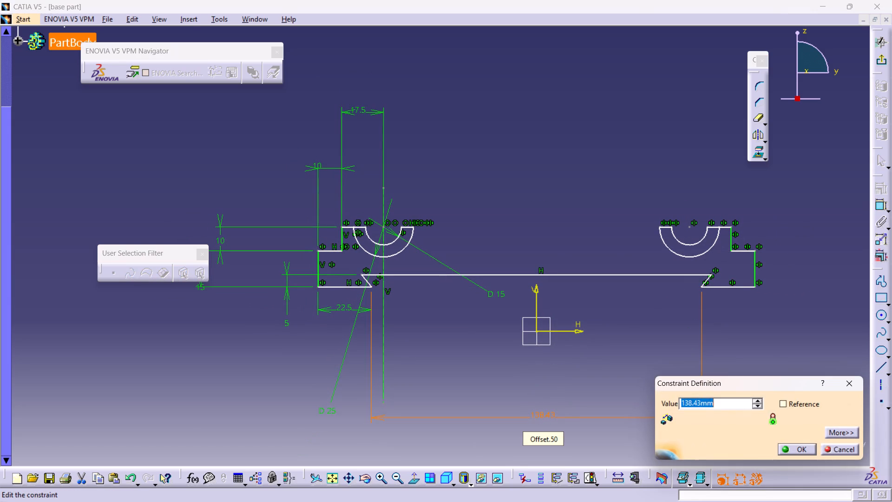
text(45)
key(Return)
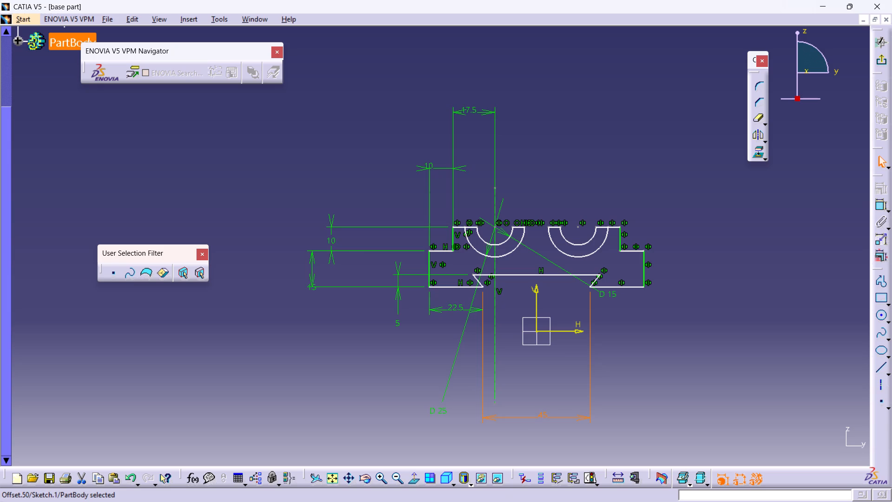
Check the horizontal distance between the centres of the original and mirrored semicircular arcs without placing a dimension.
triple_click(380, 475)
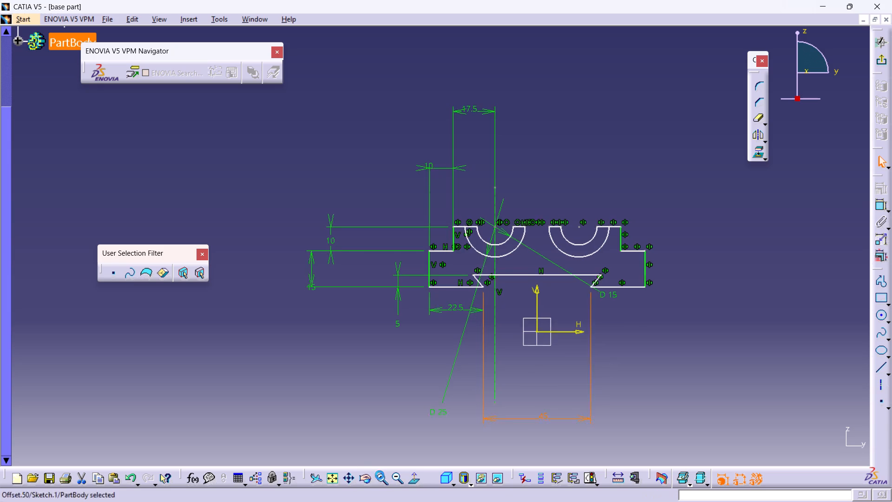
double_click(380, 475)
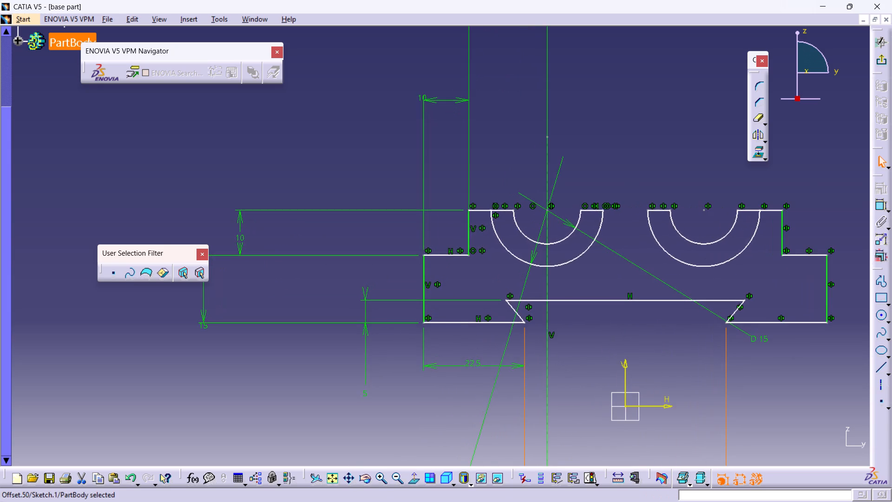
middle_drag(834, 355, 749, 370)
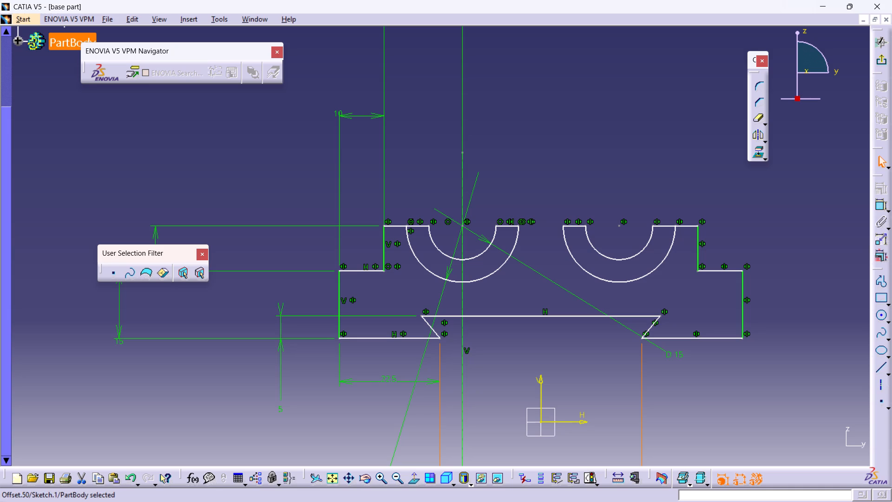
double_click(879, 207)
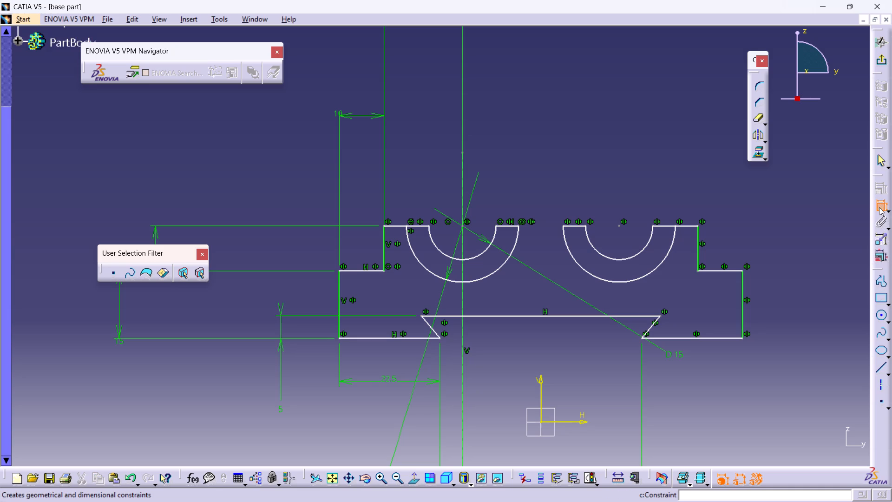
click(621, 226)
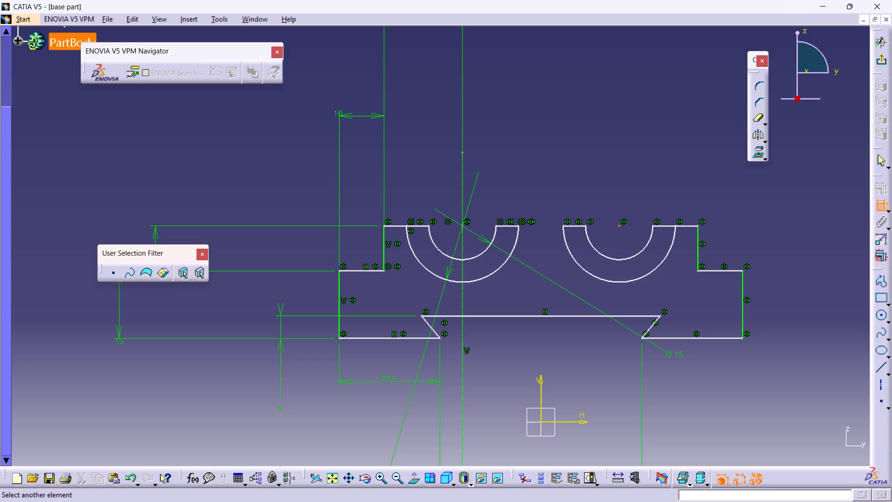
click(463, 225)
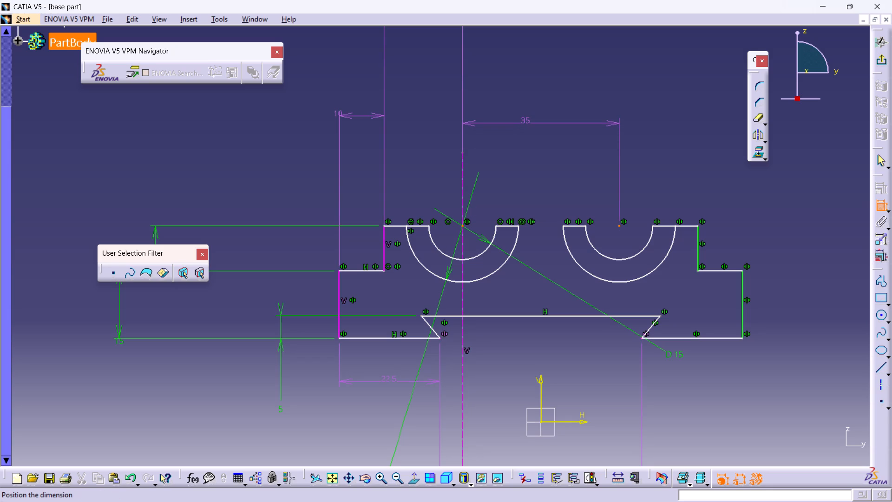
key(Escape)
key(Escape)
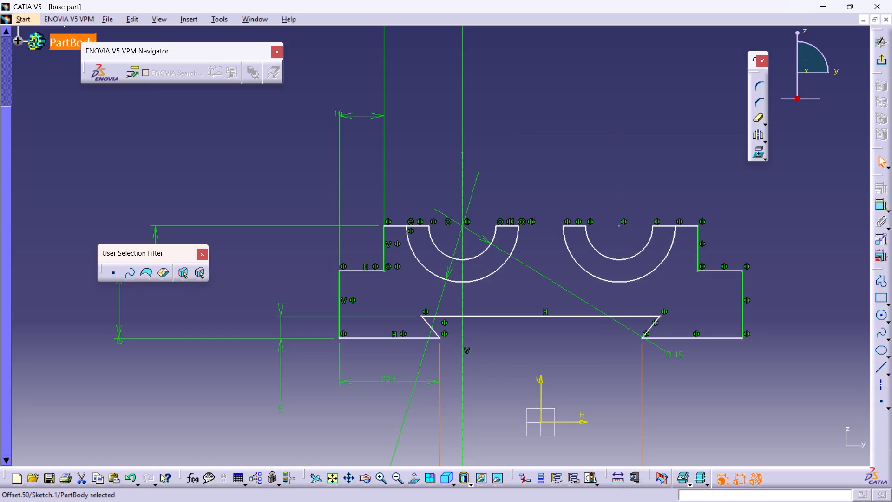
Sketch a vertical line about 60 mm long between the two arc pairs, about 2.5 mm from the sketch's vertical axis, crossing the joining line.
click(883, 279)
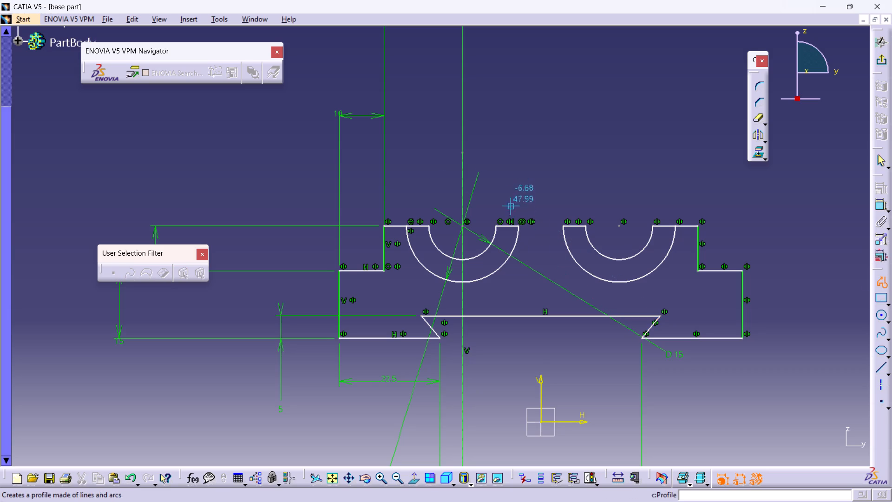
click(530, 390)
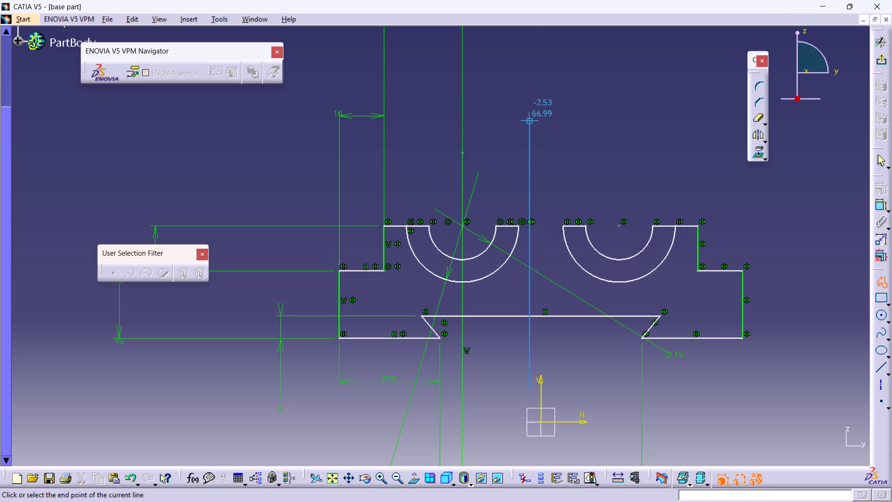
click(530, 121)
key(Escape)
key(Escape)
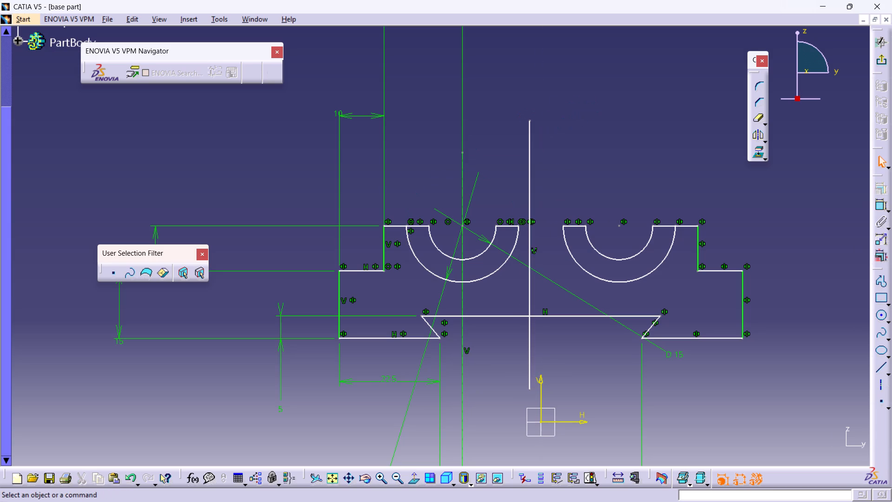
Constrain the distance between the new vertical line and the sketch's vertical axis to 7.5 mm.
click(883, 204)
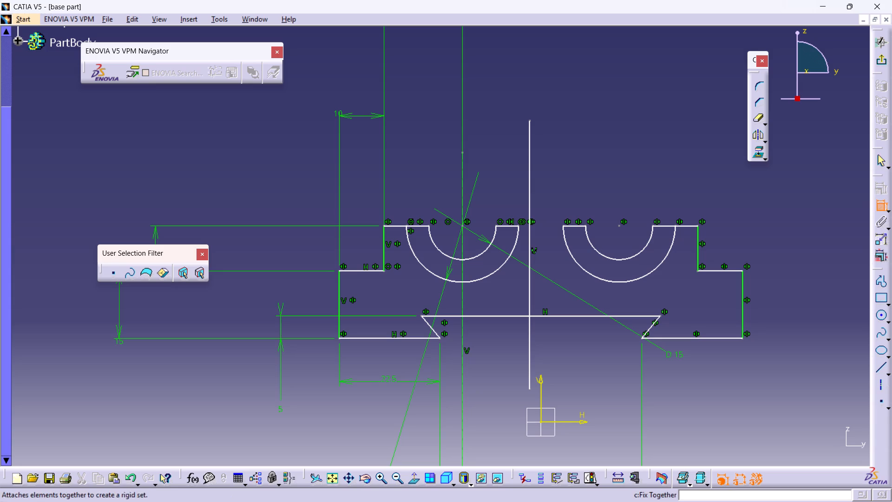
click(525, 340)
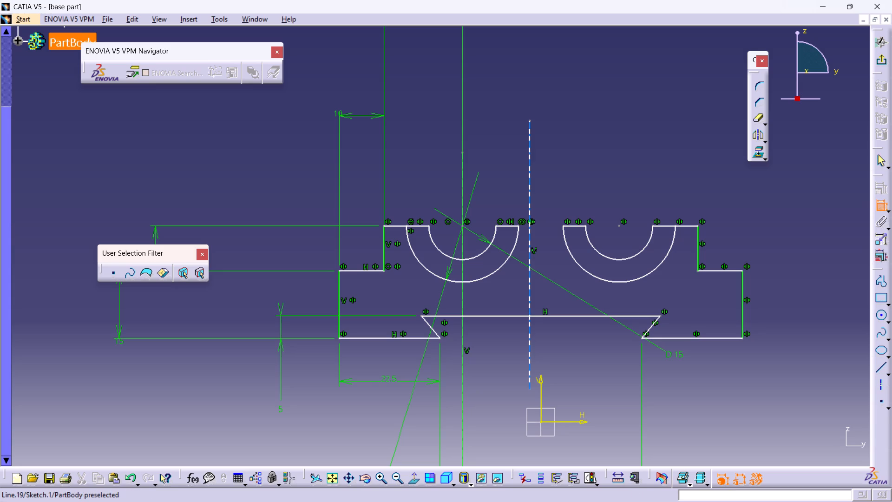
click(530, 338)
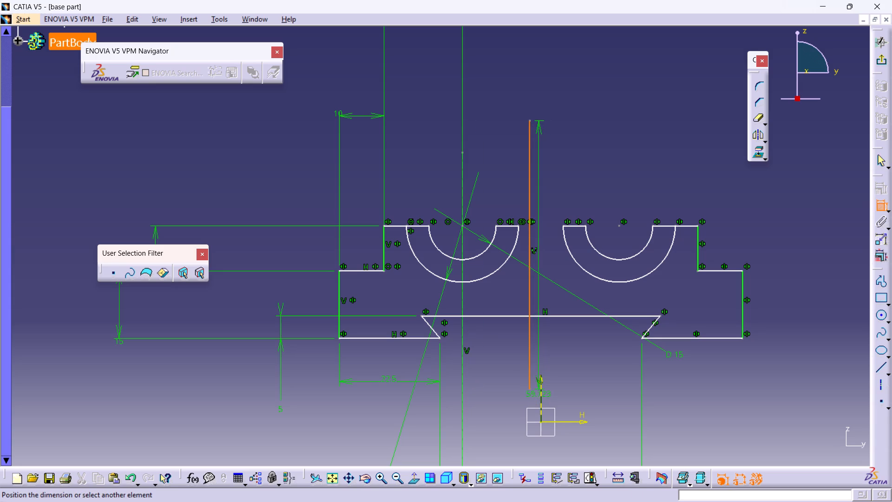
click(539, 396)
click(608, 450)
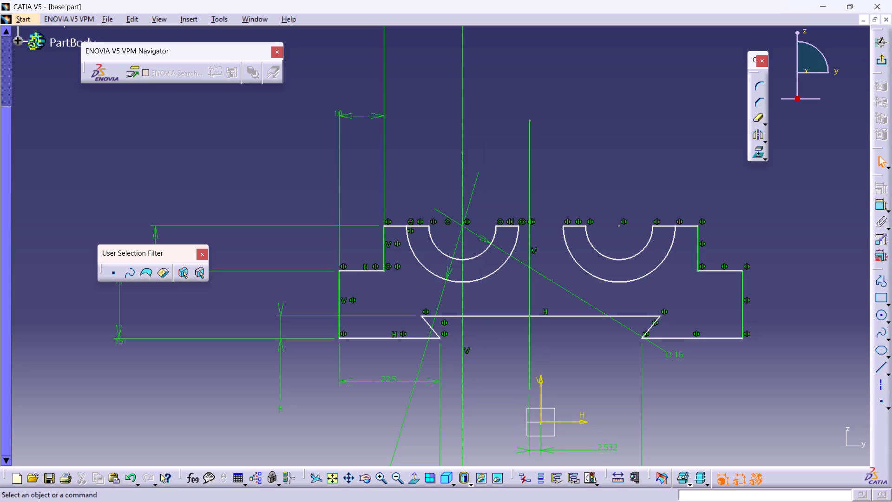
double_click(608, 450)
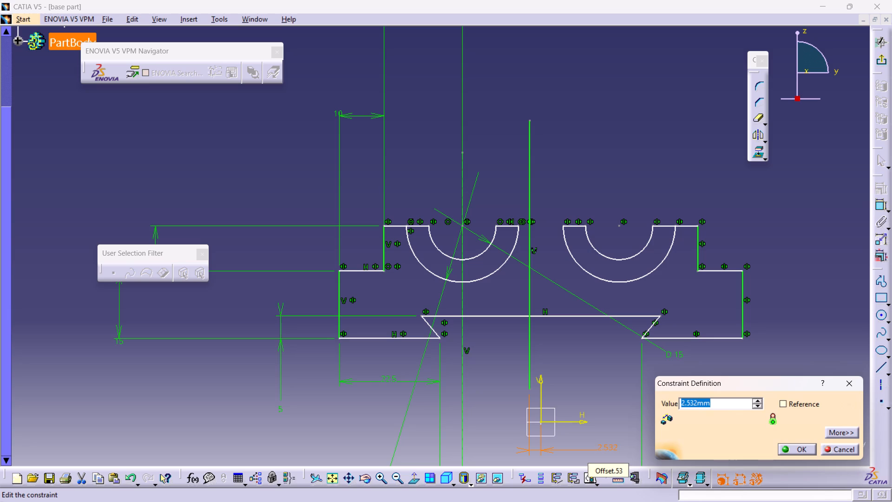
text(7.5)
key(Return)
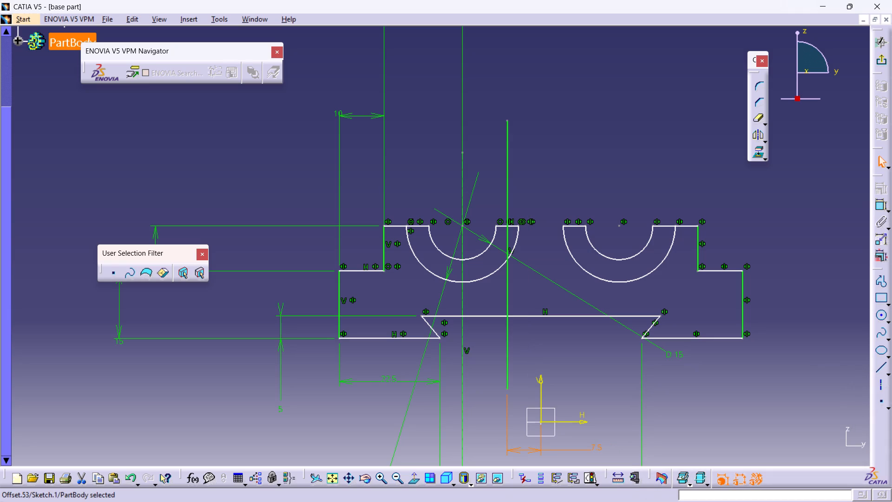
key(Escape)
Sketch a horizontal line about 15.9 mm long from the original outer arc's lowest point, across the vertical line towards the mirrored arcs.
click(879, 368)
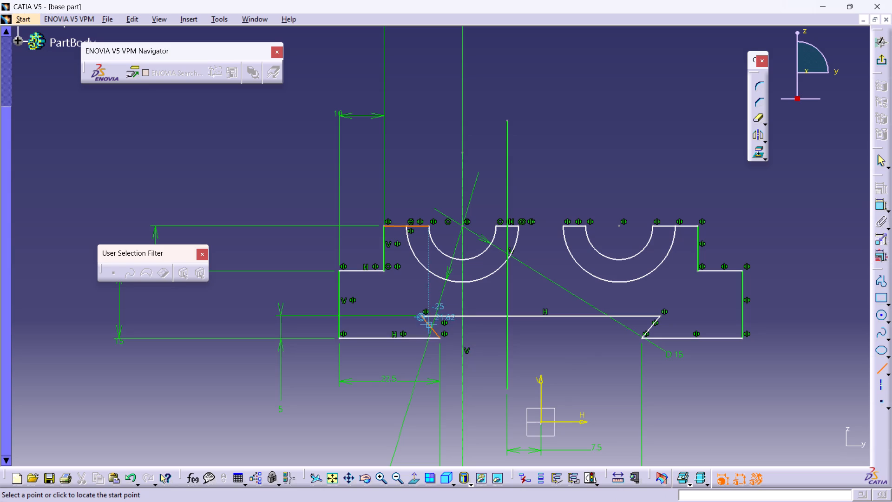
click(463, 282)
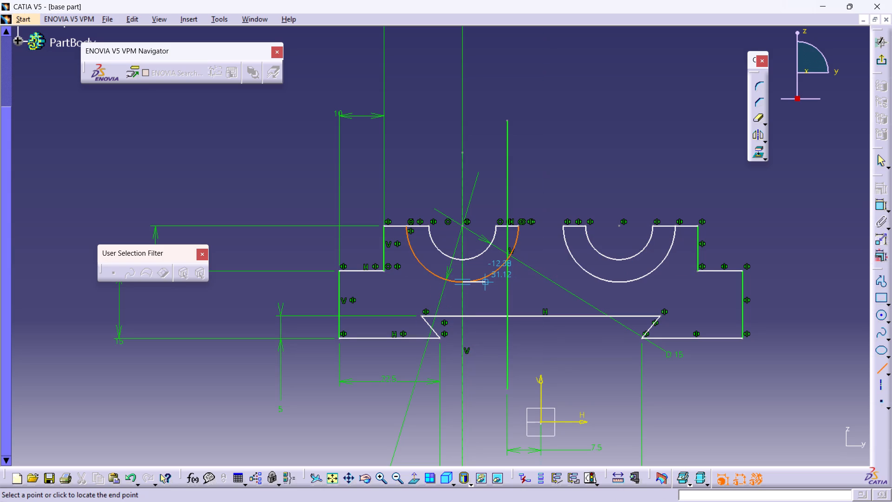
click(534, 288)
key(Escape)
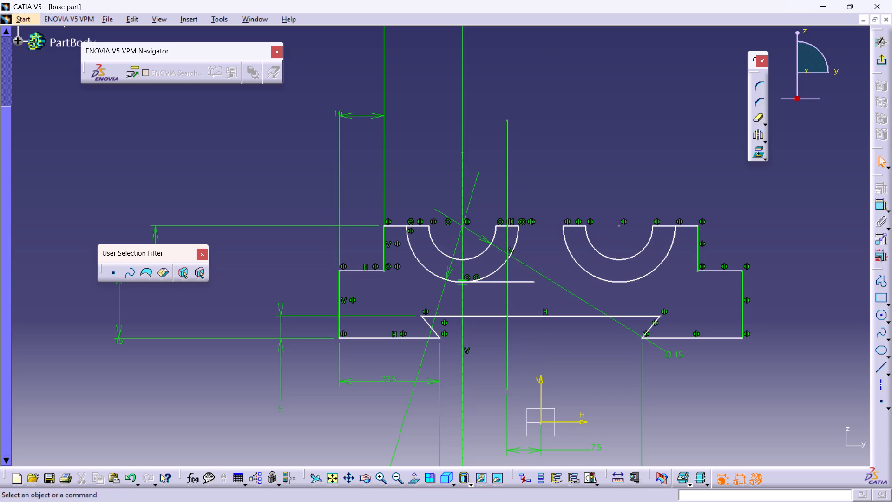
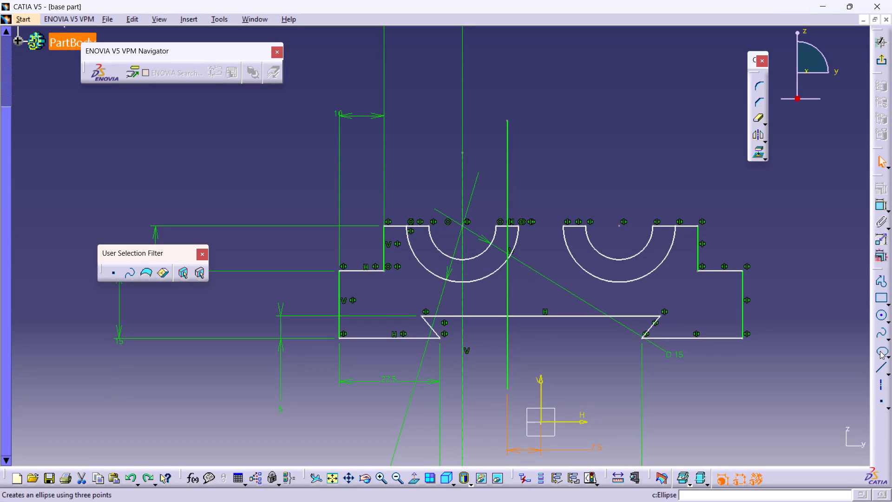
Sketch a horizontal line about 13.9 mm long from the original outer arc's lowest point, crossing the vertical line.
click(880, 279)
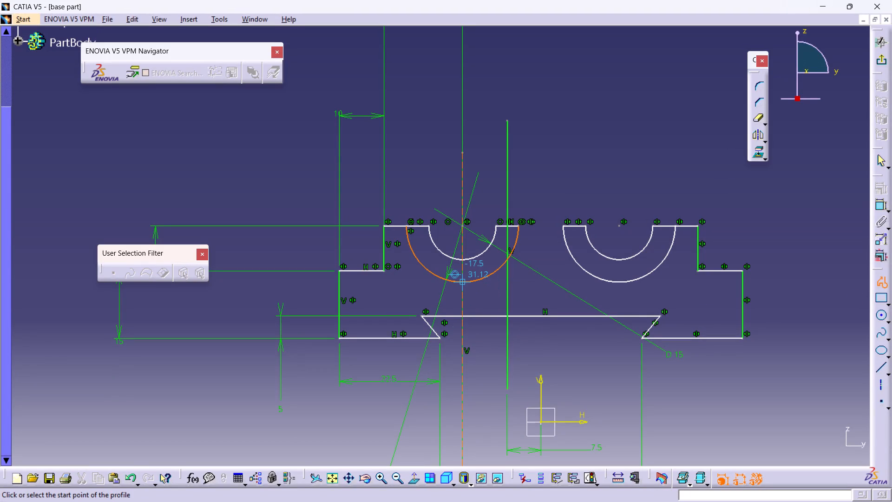
click(463, 281)
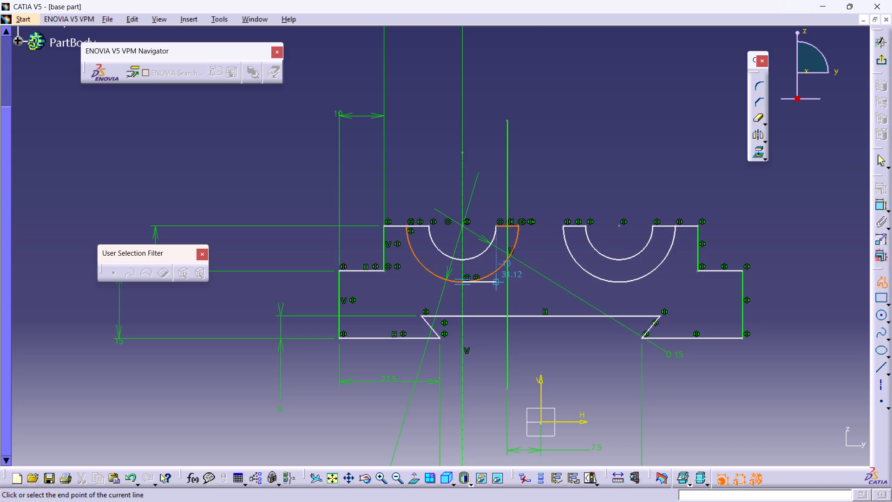
click(525, 281)
key(Escape)
key(Escape)
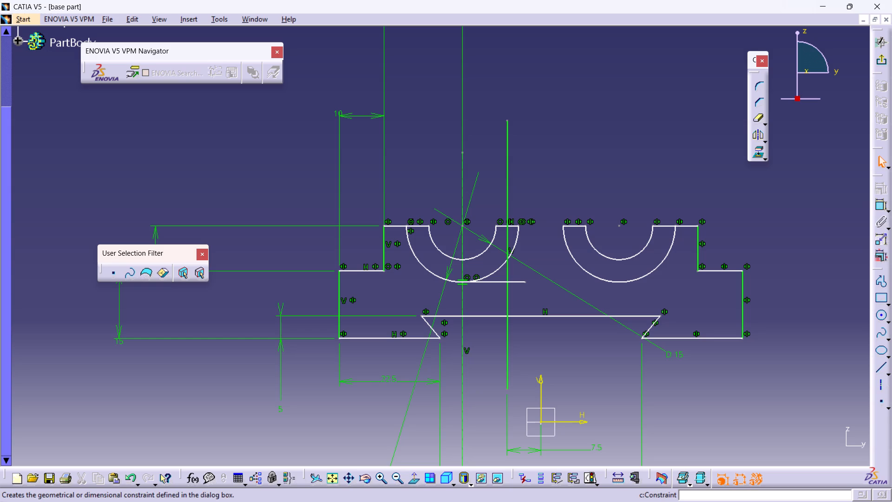
Trim the original outer arc's inner quarter, the horizontal line's overhang, and the vertical line above the horizontal line and below the dovetail's joining line.
double_click(758, 120)
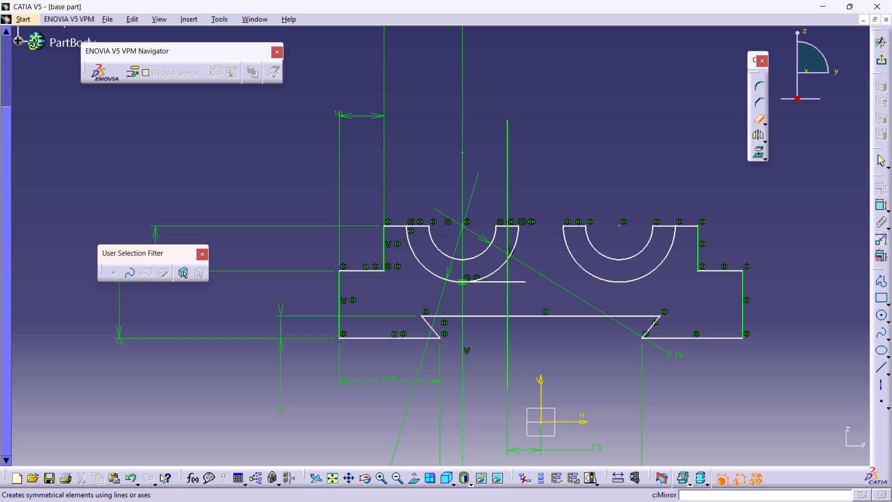
click(502, 266)
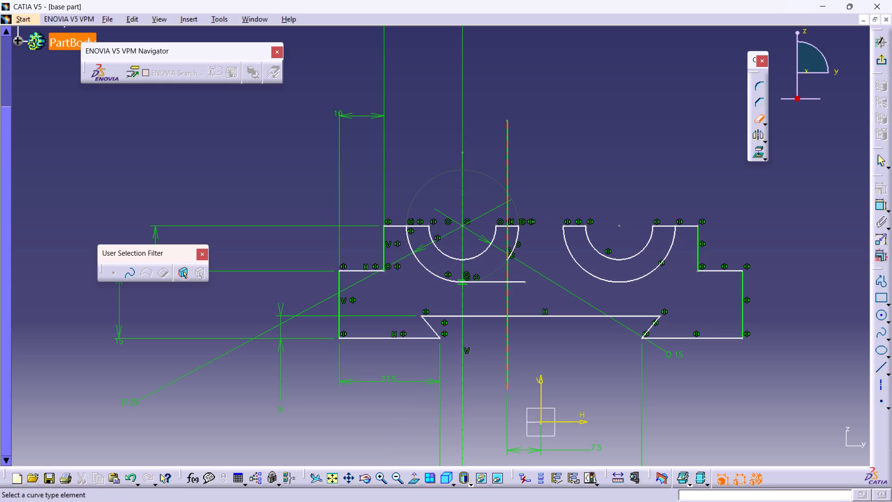
click(516, 250)
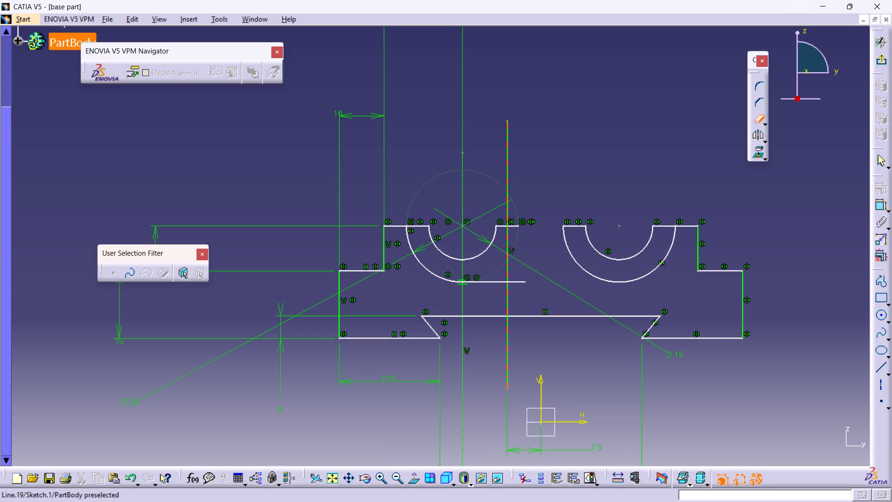
click(505, 197)
click(505, 266)
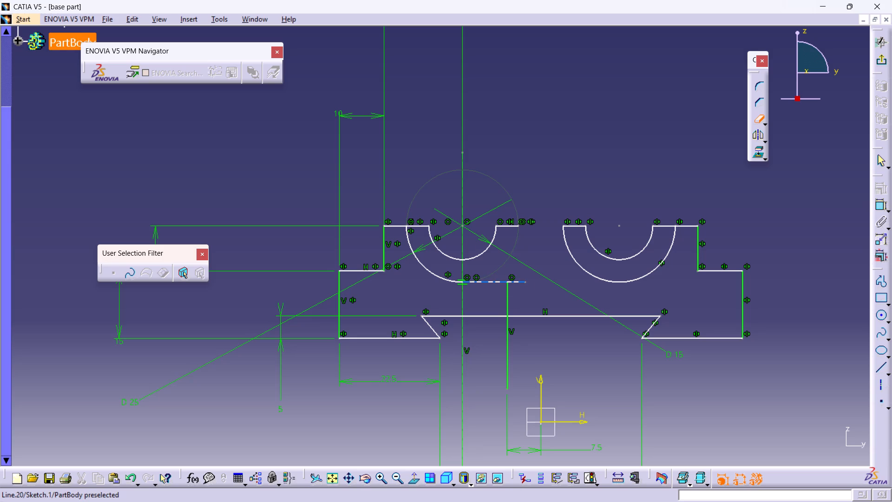
click(518, 282)
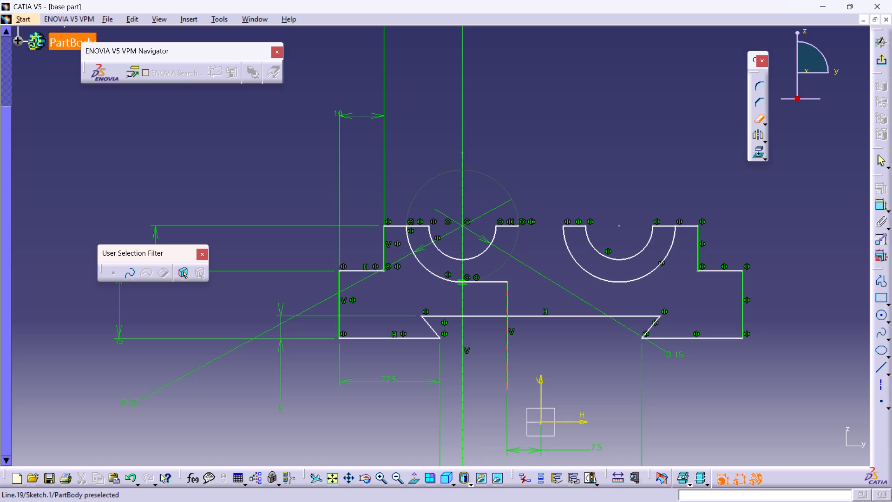
click(508, 356)
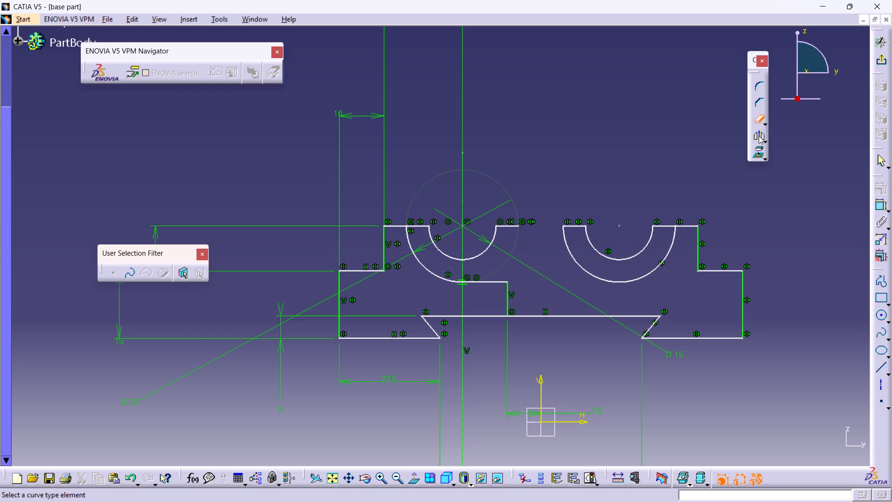
click(759, 119)
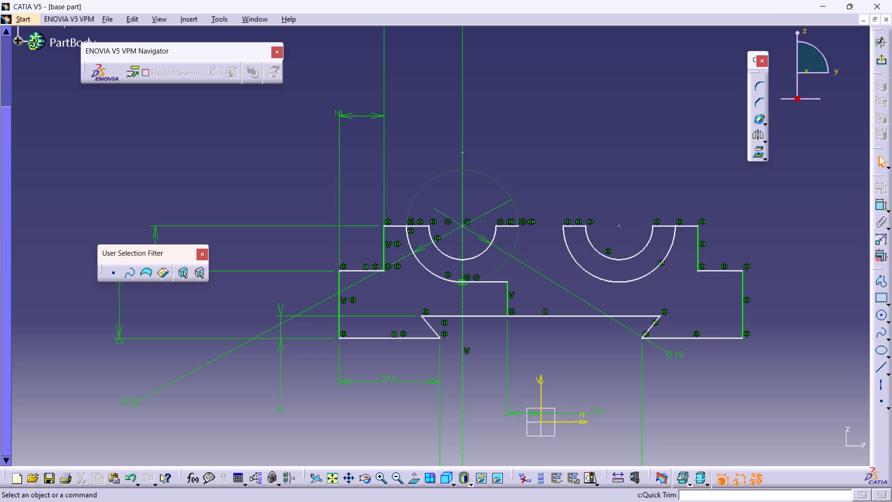
Mirror the trimmed horizontal and vertical lines about the sketch's vertical axis.
click(485, 282)
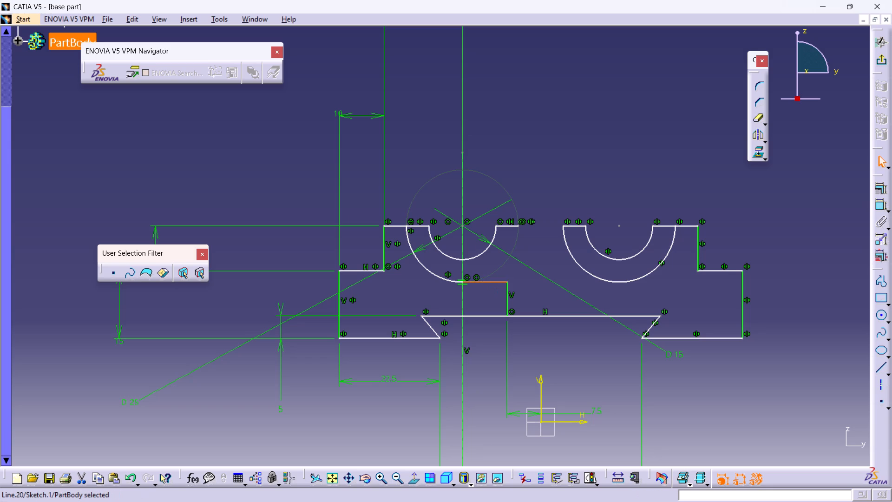
click(505, 298)
ctrl+click(489, 279)
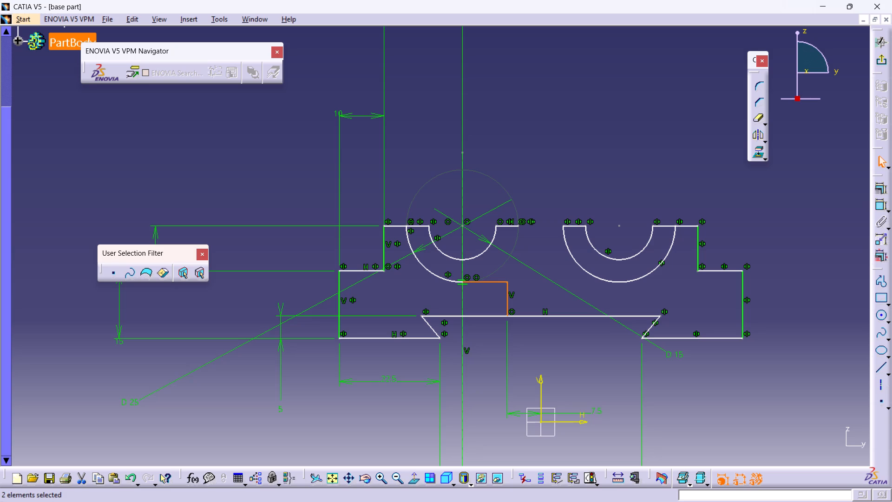
click(756, 135)
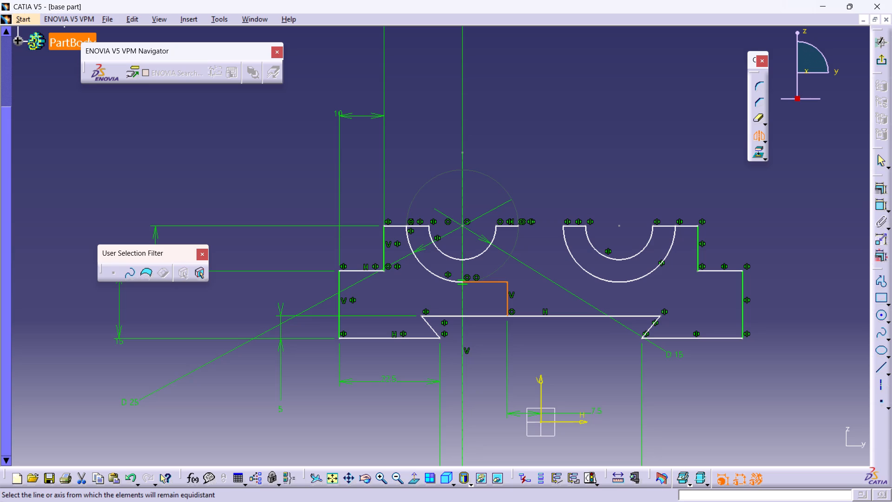
click(539, 385)
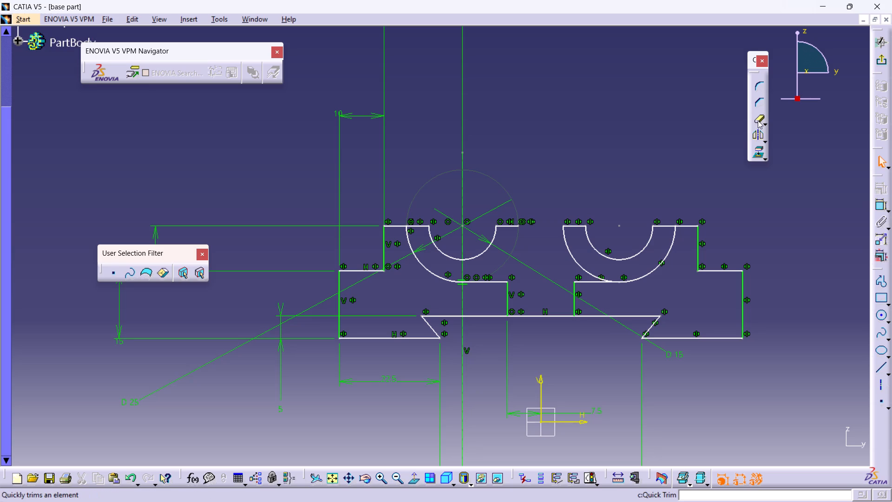
Trim away the mirrored outer arc's inner quarter above the mirrored horizontal line.
double_click(758, 120)
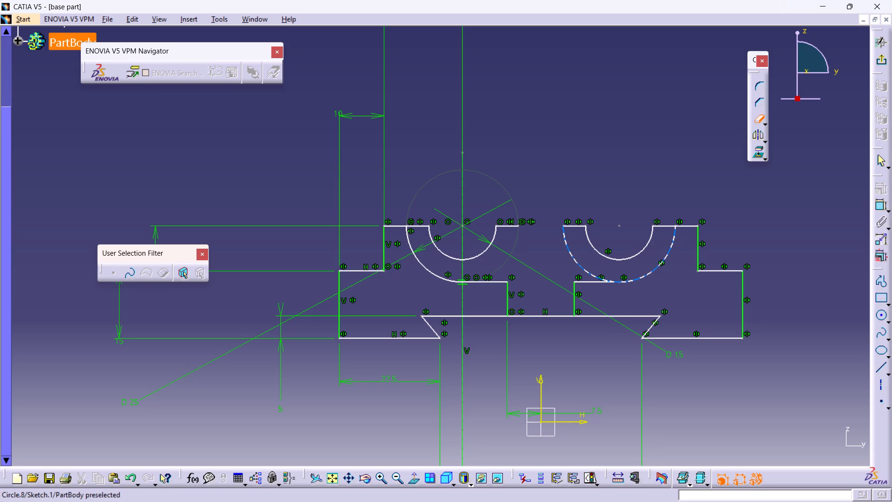
click(580, 266)
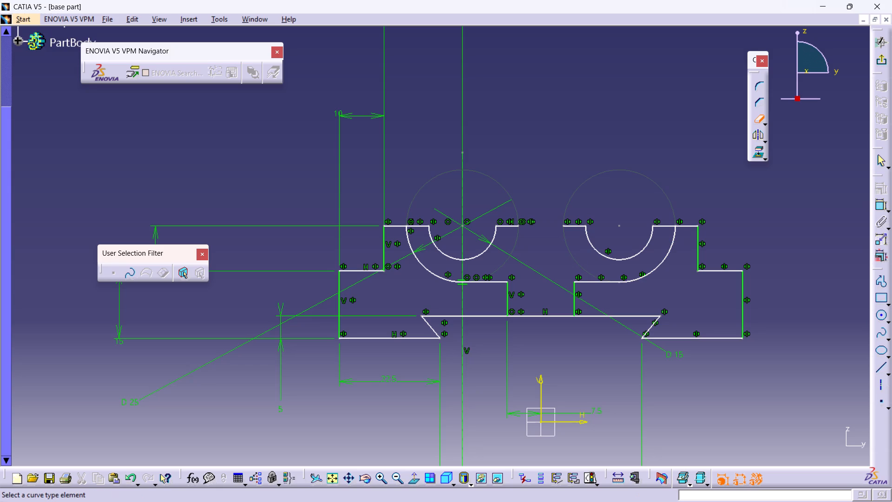
click(764, 142)
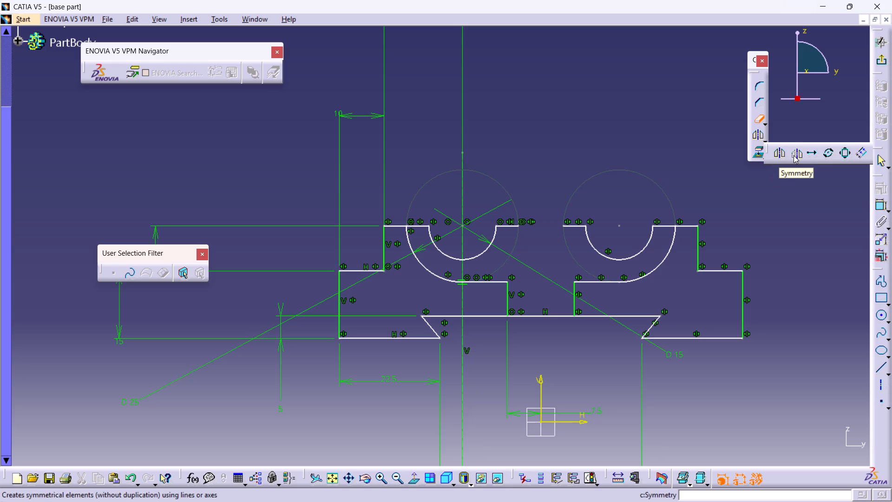
click(768, 197)
click(766, 125)
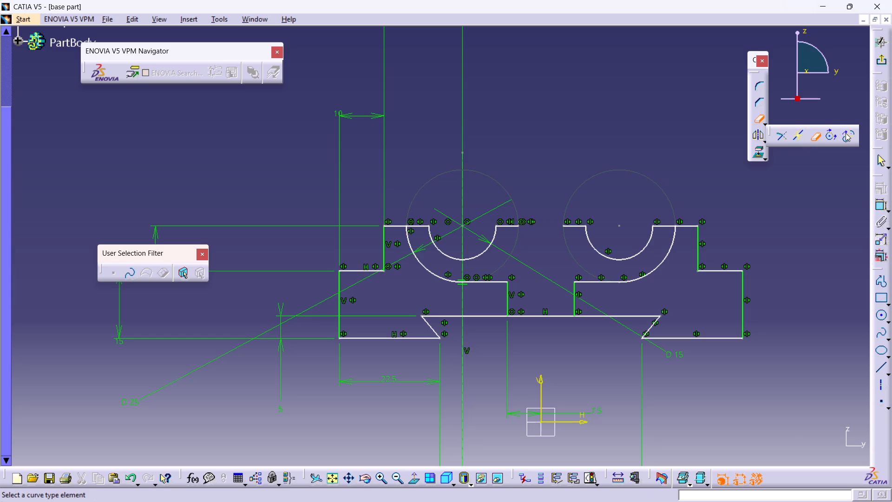
click(730, 126)
click(759, 120)
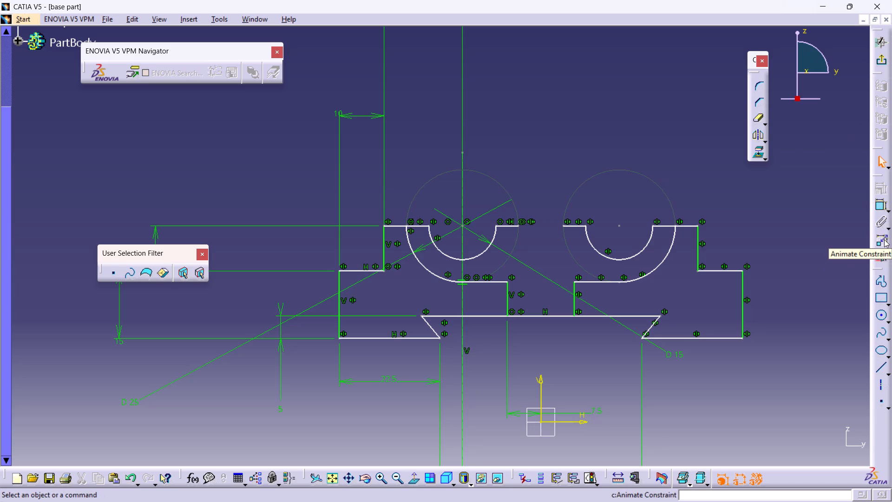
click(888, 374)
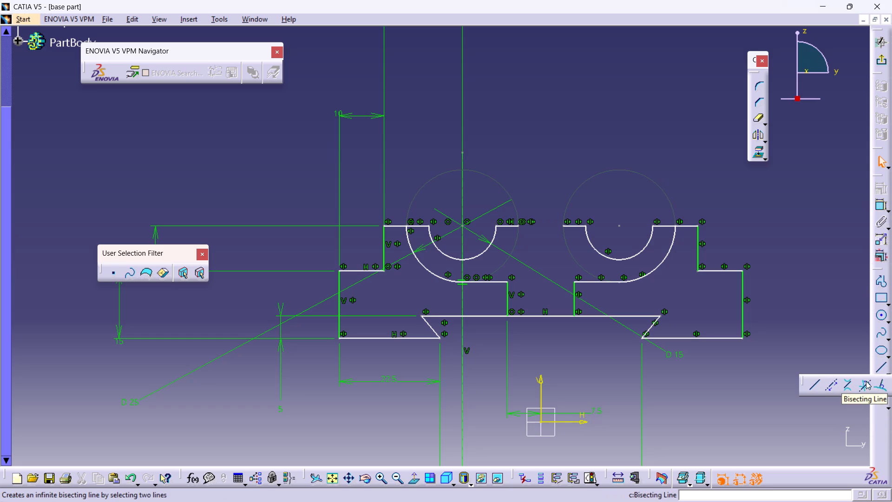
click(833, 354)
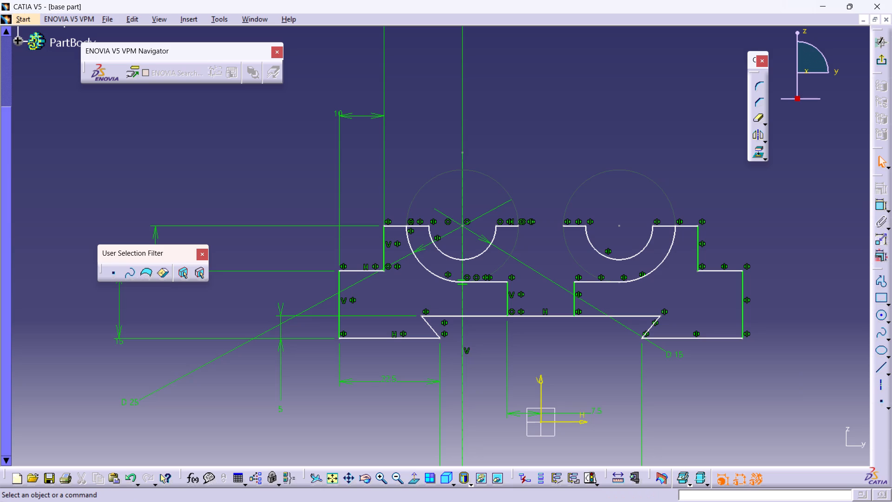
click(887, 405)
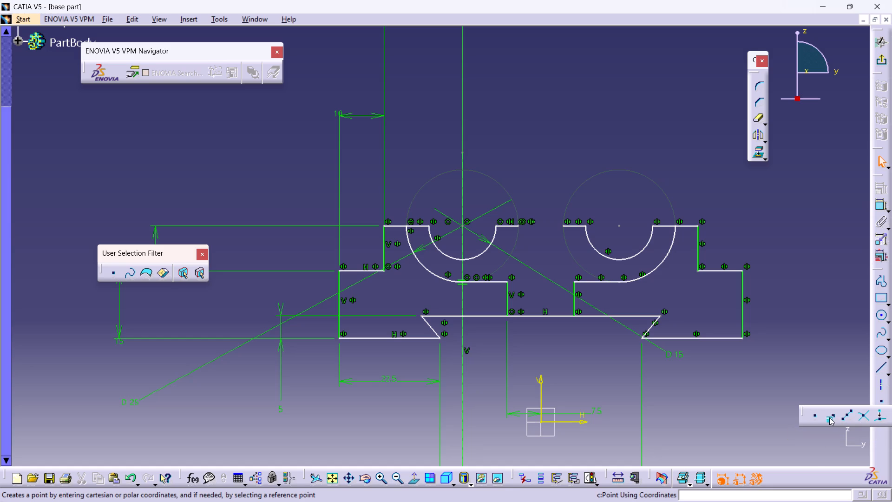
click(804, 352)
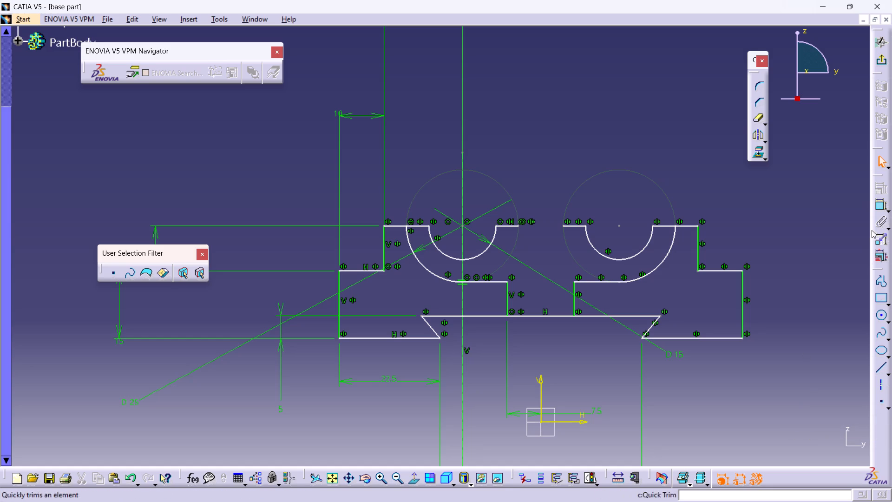
Sketch a horizontal line about 10 mm long joining the two short top edges between the original and mirrored arcs.
click(877, 284)
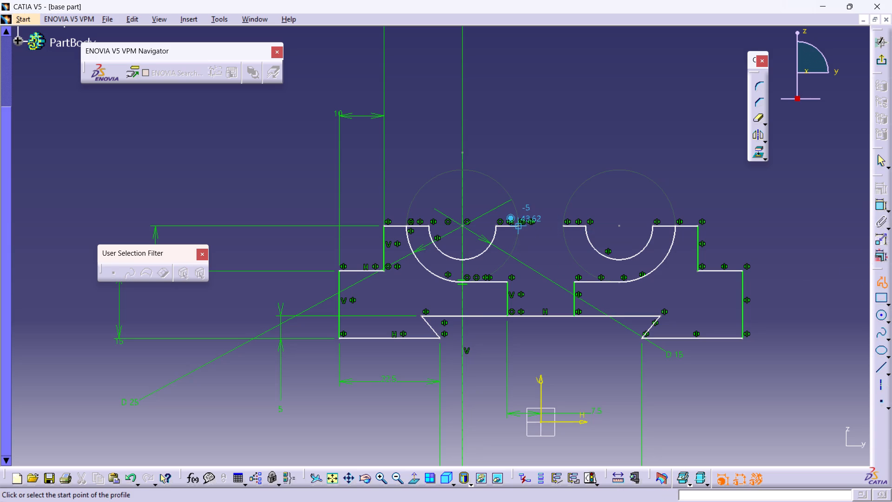
click(517, 225)
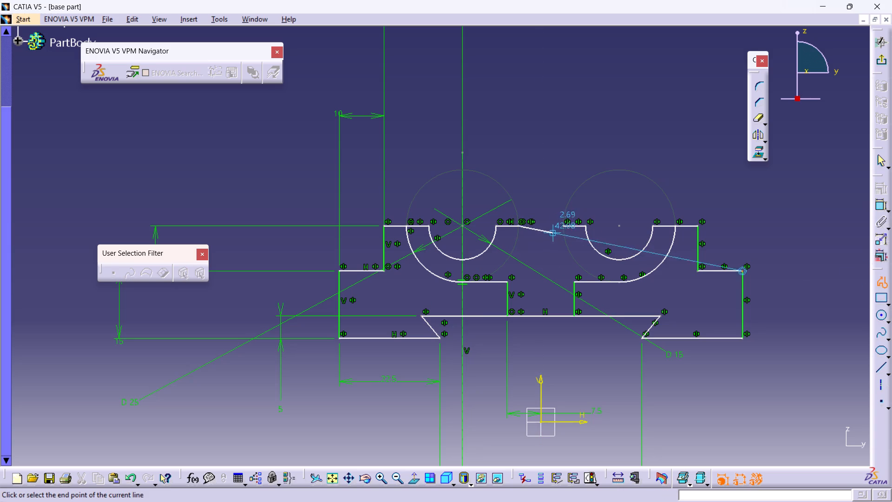
click(562, 225)
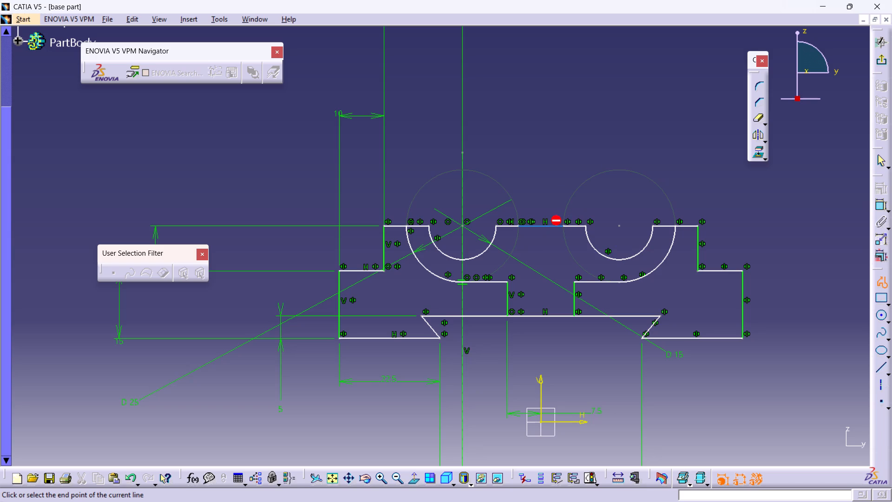
key(Escape)
key(Escape)
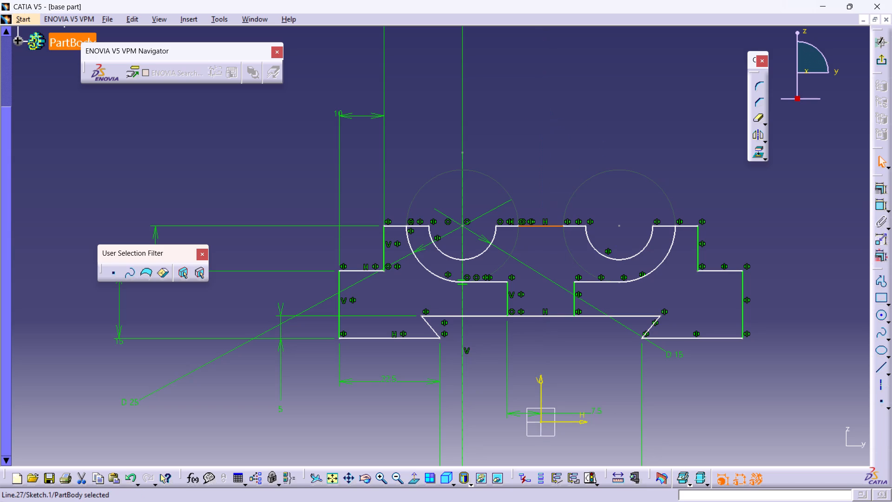
click(553, 139)
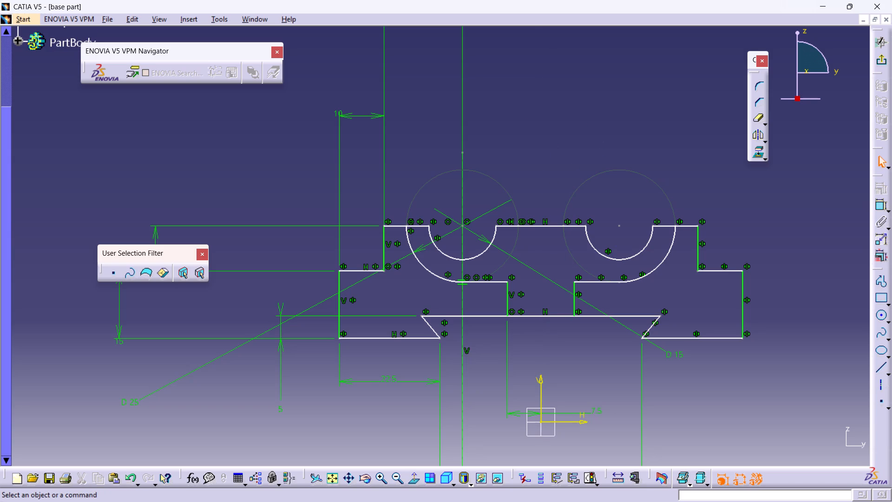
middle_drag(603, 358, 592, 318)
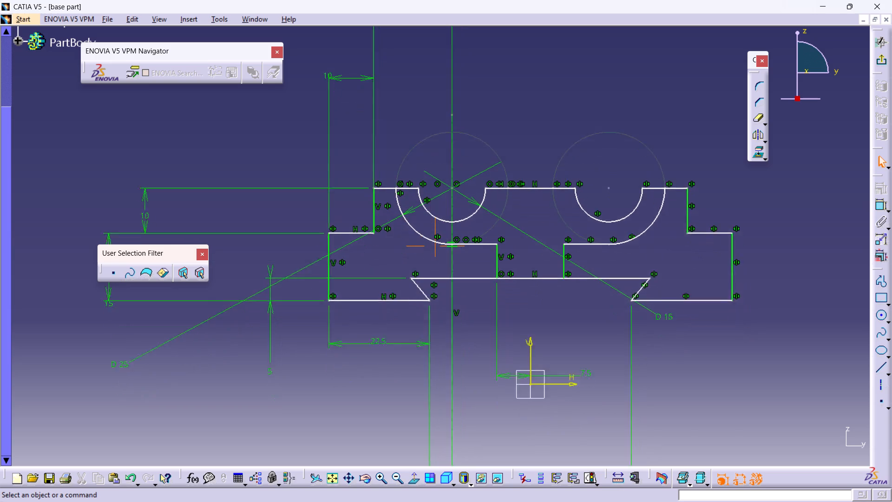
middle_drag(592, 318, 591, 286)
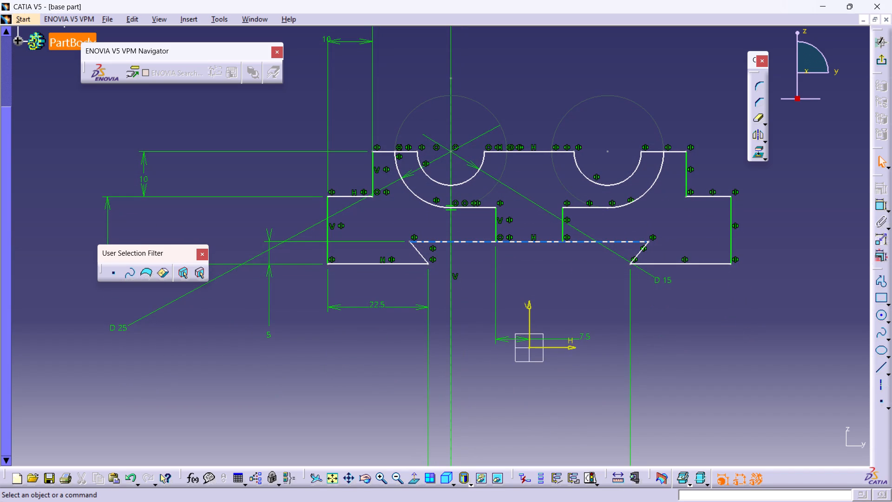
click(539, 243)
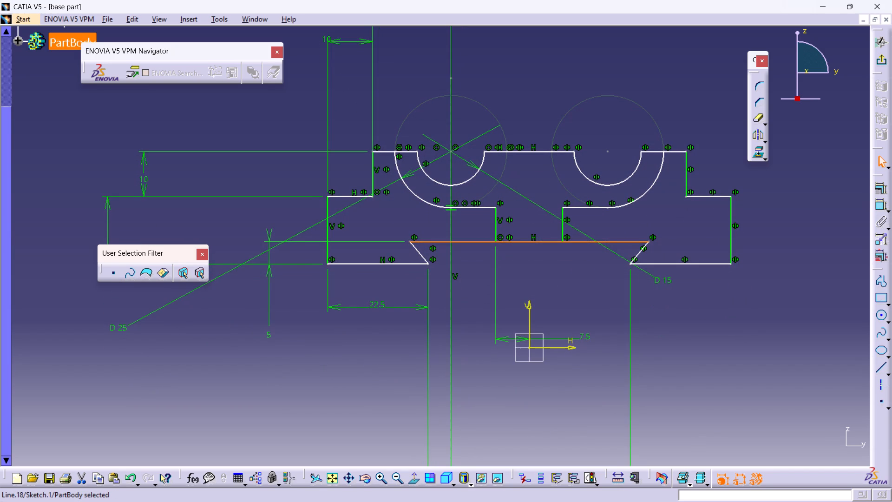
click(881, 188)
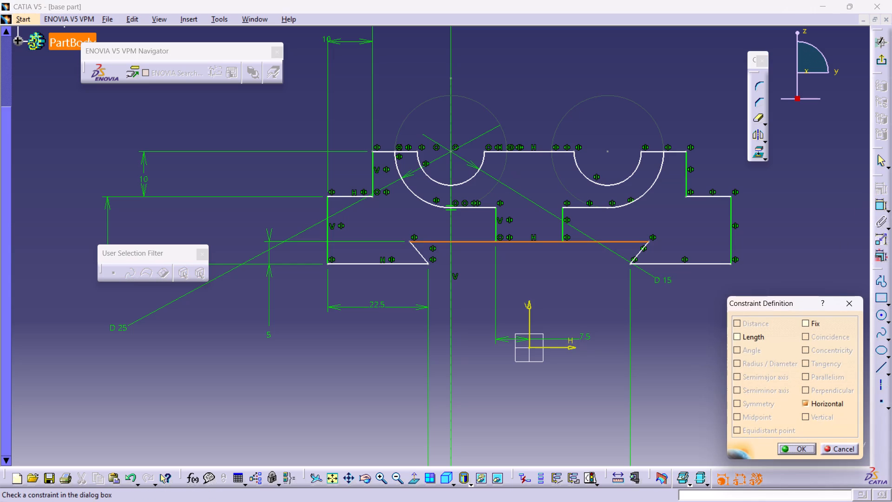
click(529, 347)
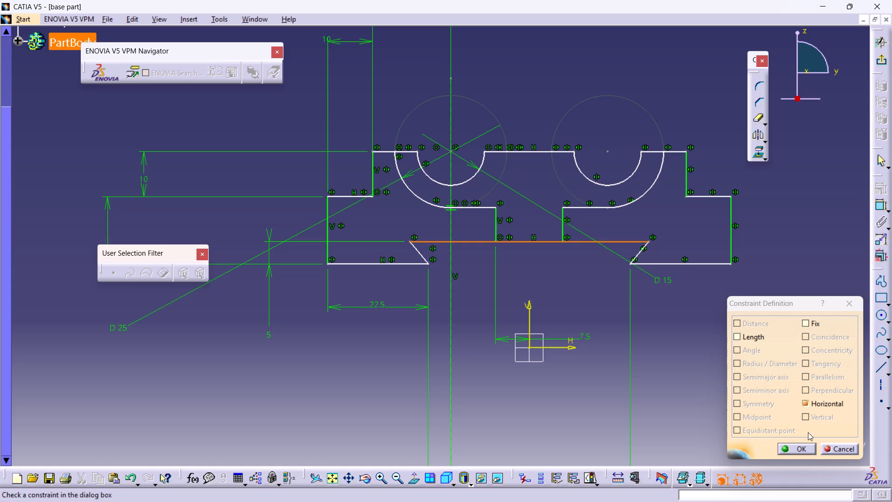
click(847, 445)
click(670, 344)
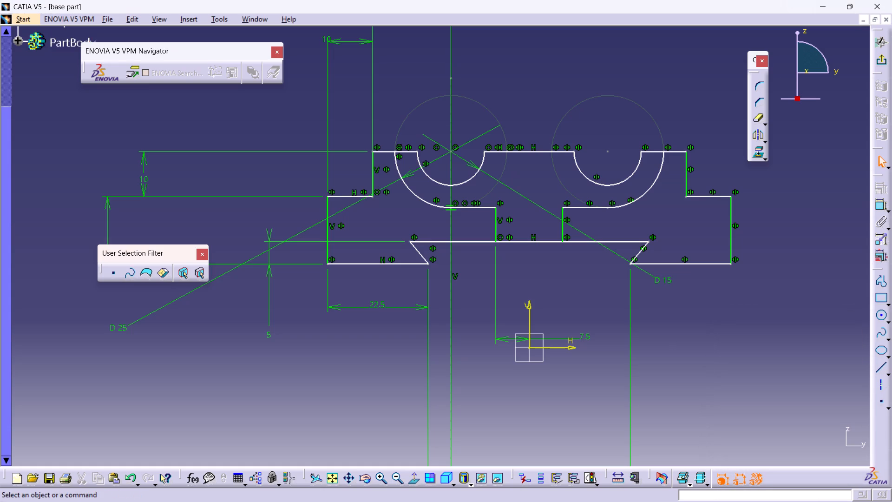
Constrain the sketch origin as the midpoint of the long horizontal line joining the dovetail's sloped edges.
click(530, 347)
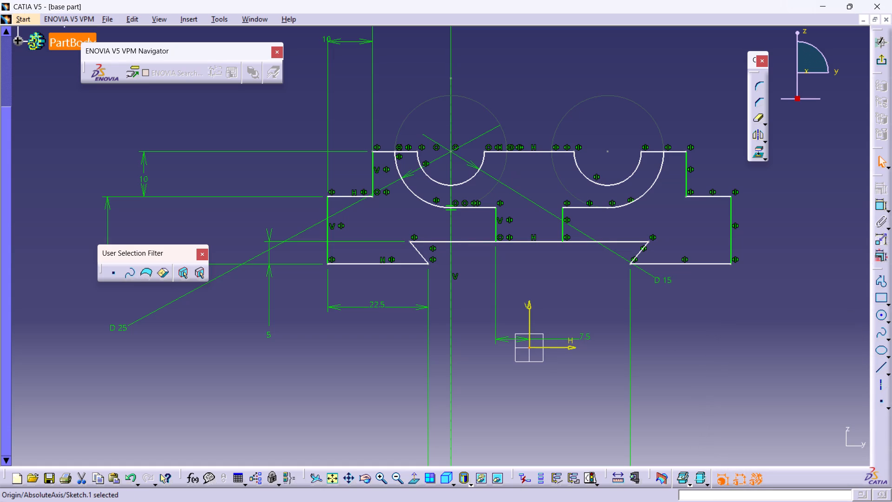
ctrl+click(541, 240)
click(879, 189)
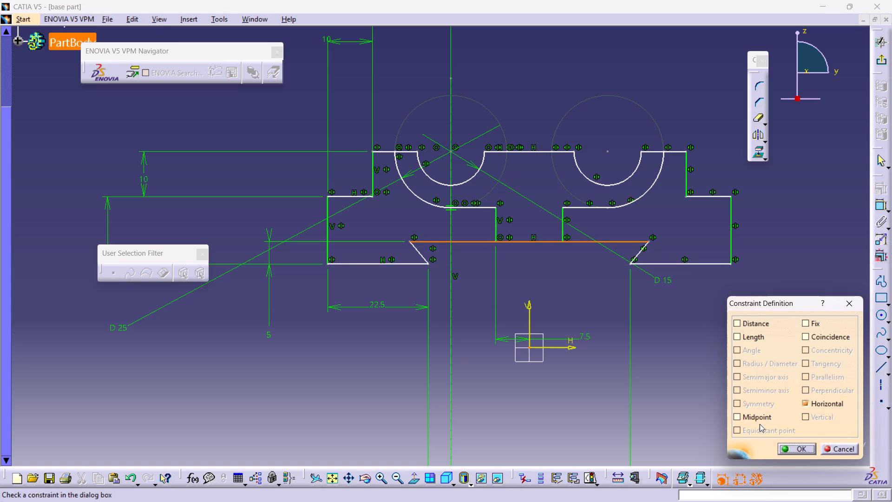
click(737, 415)
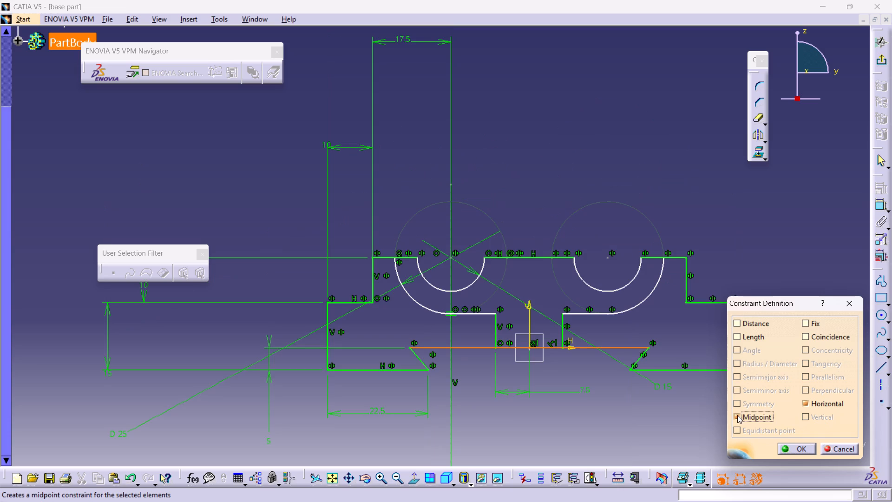
click(802, 449)
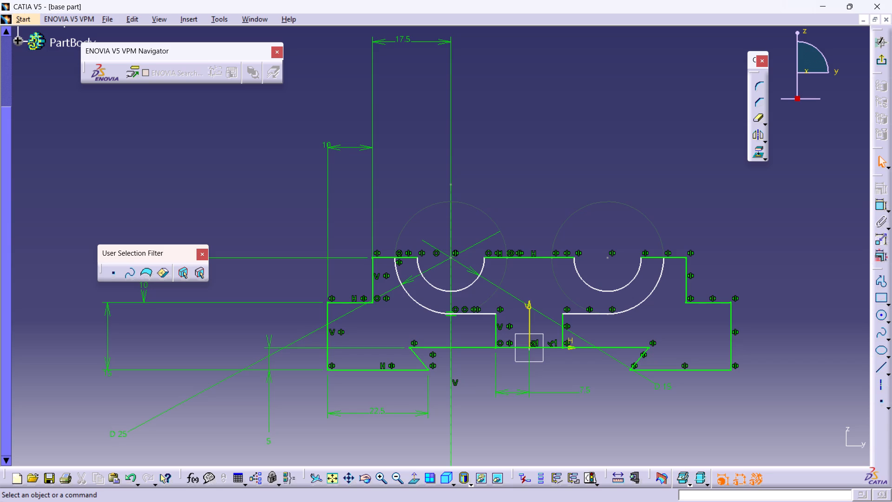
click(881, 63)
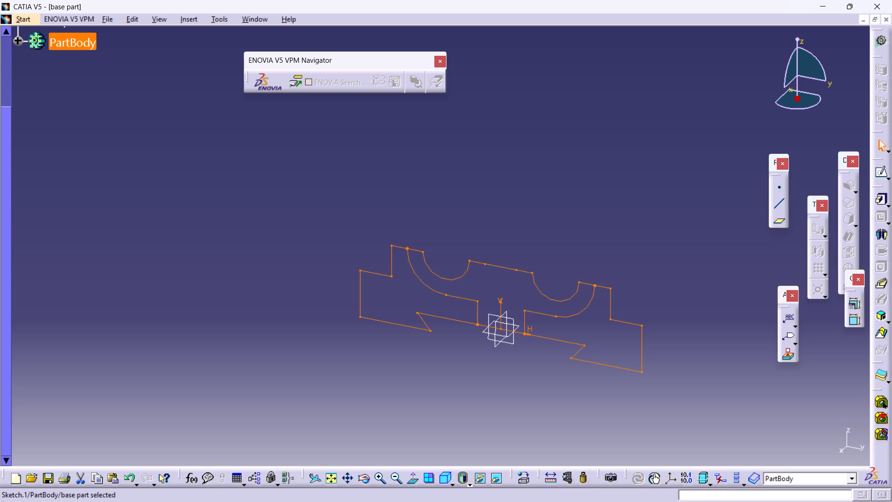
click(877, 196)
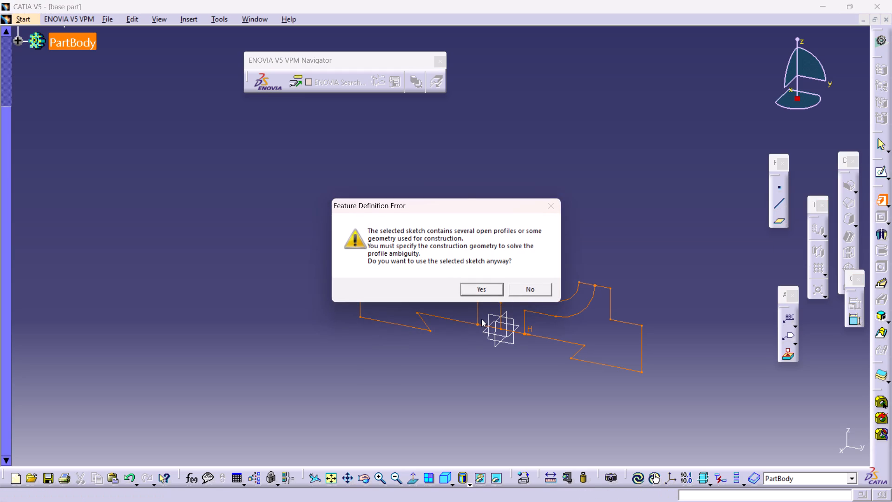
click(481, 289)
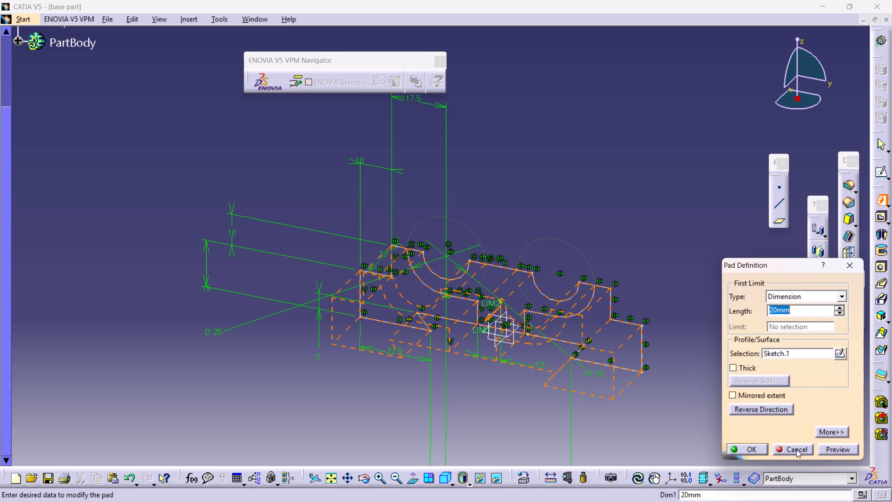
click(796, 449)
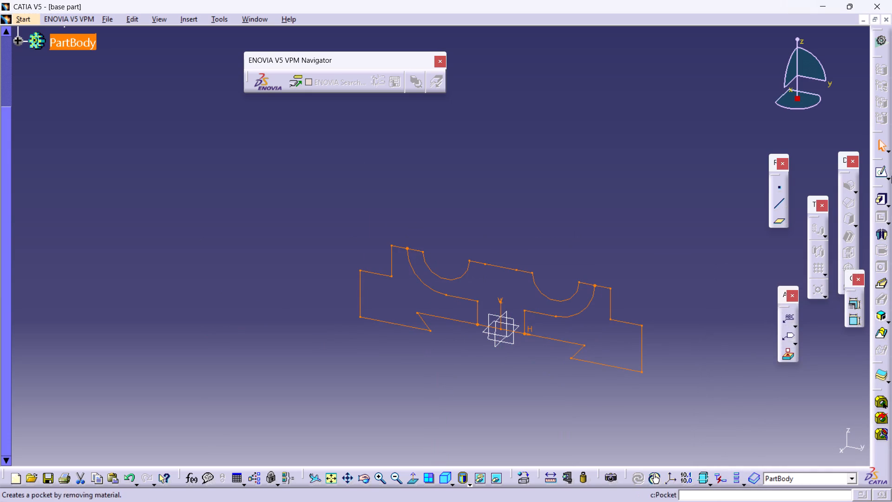
Reopen the profile sketch and check the constraints between the original outer arc and the horizontal line it meets.
click(880, 170)
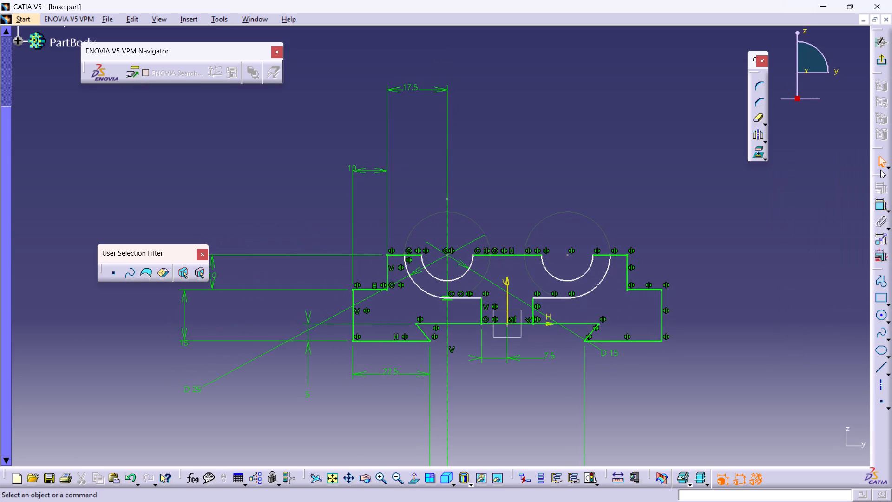
scroll(431, 309, up, 2)
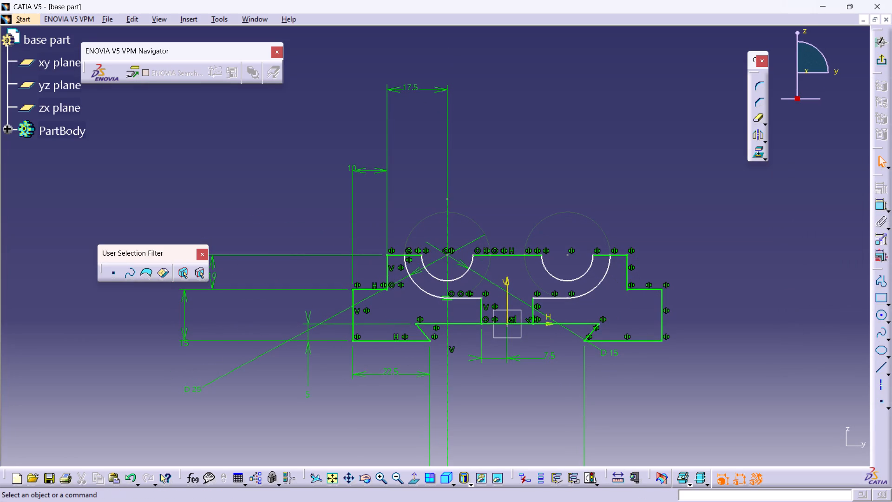
triple_click(377, 480)
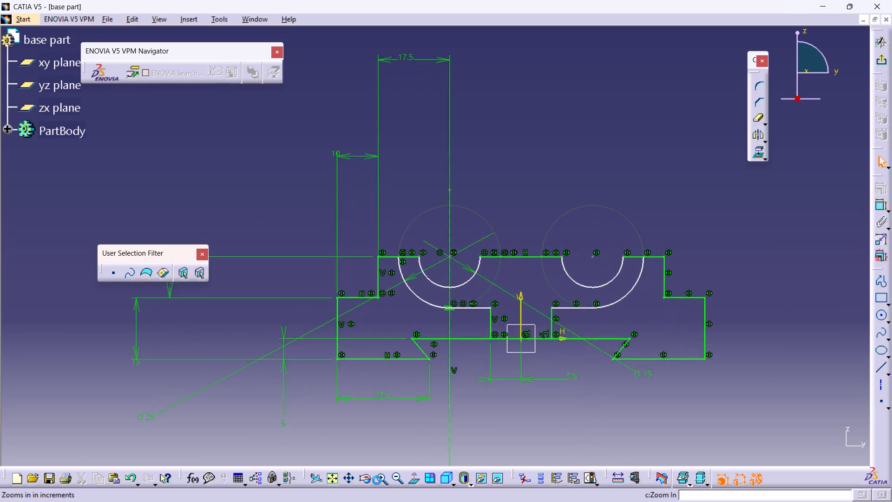
double_click(377, 480)
middle_drag(559, 231, 555, 209)
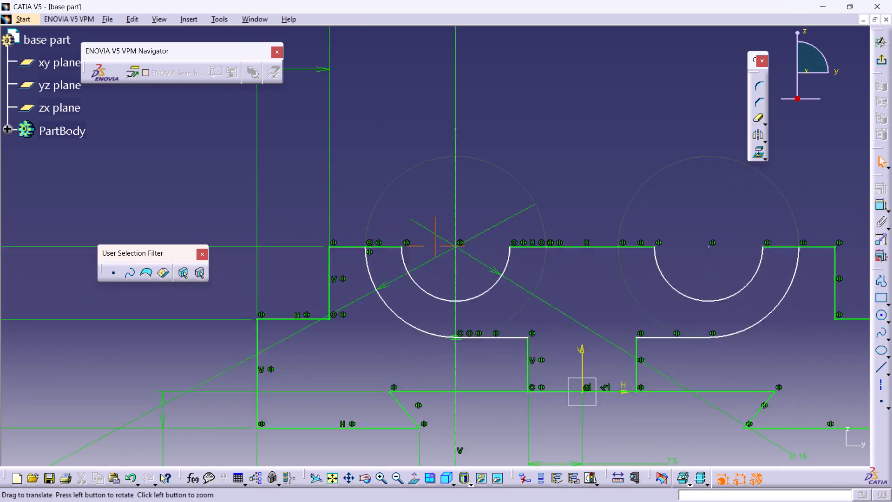
middle_drag(555, 209, 539, 148)
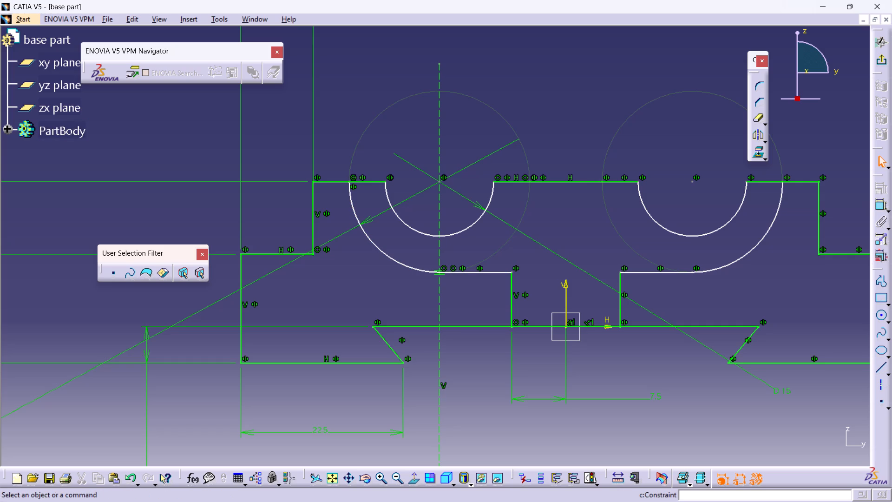
click(485, 275)
click(487, 272)
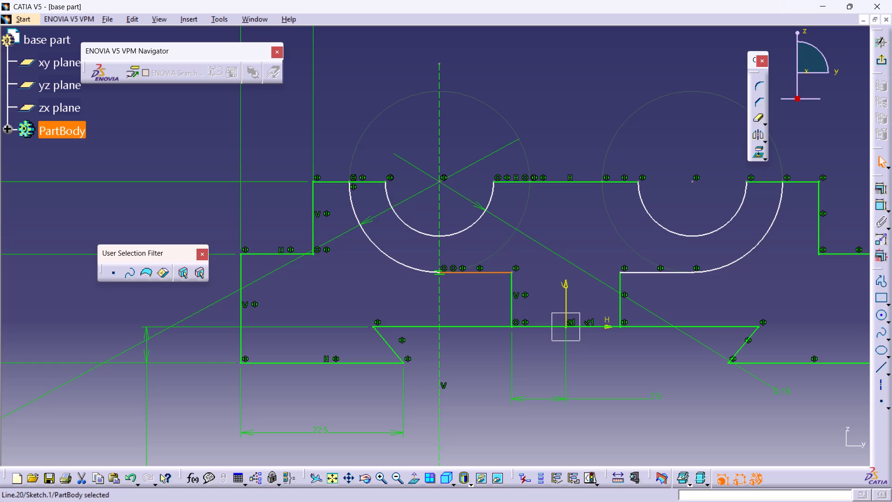
ctrl+click(401, 264)
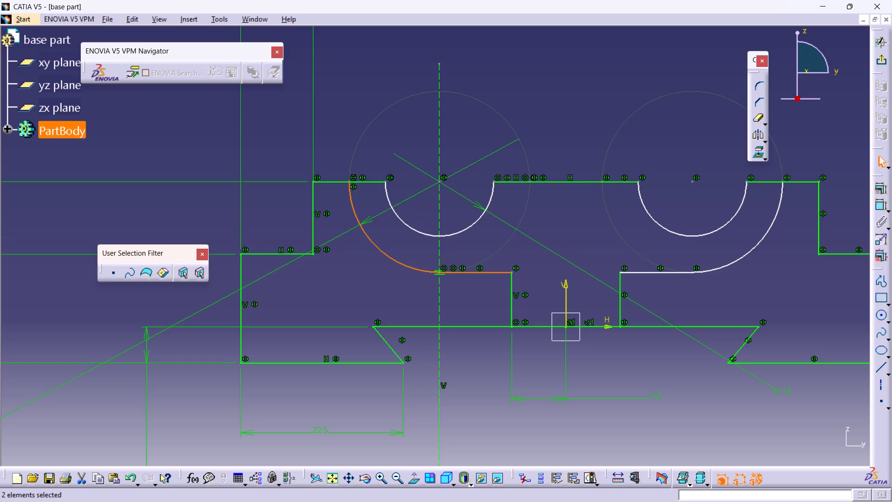
click(877, 190)
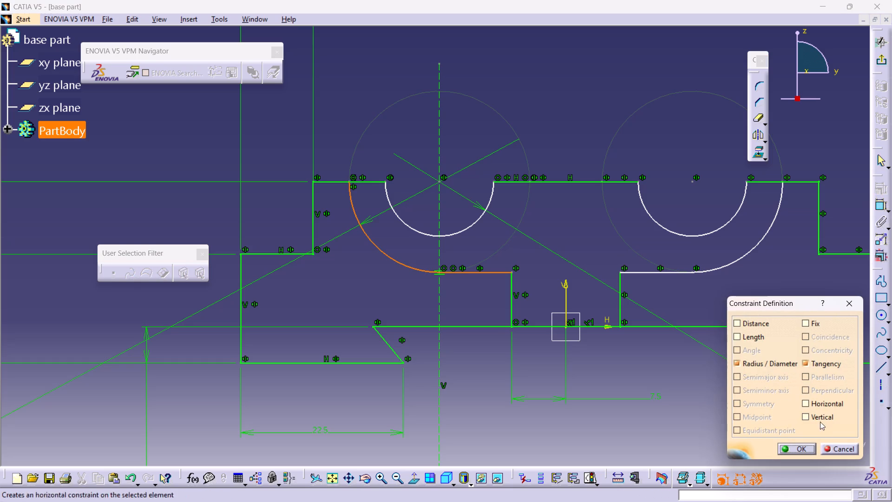
click(806, 451)
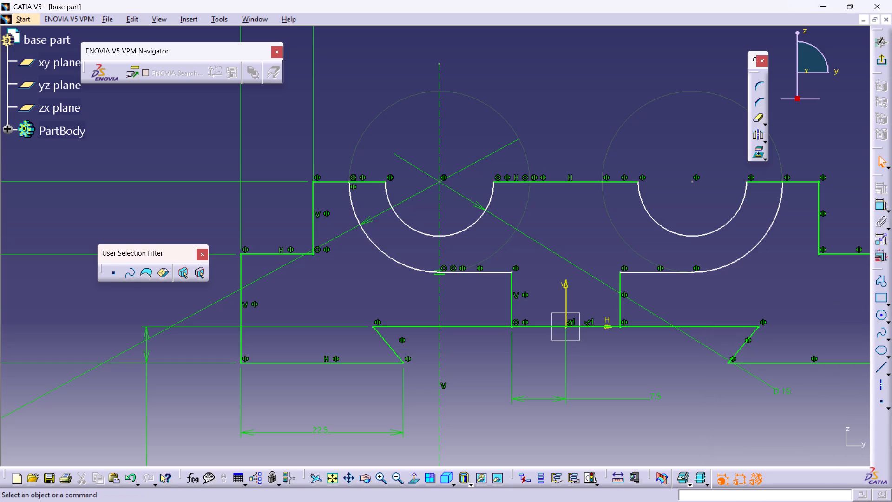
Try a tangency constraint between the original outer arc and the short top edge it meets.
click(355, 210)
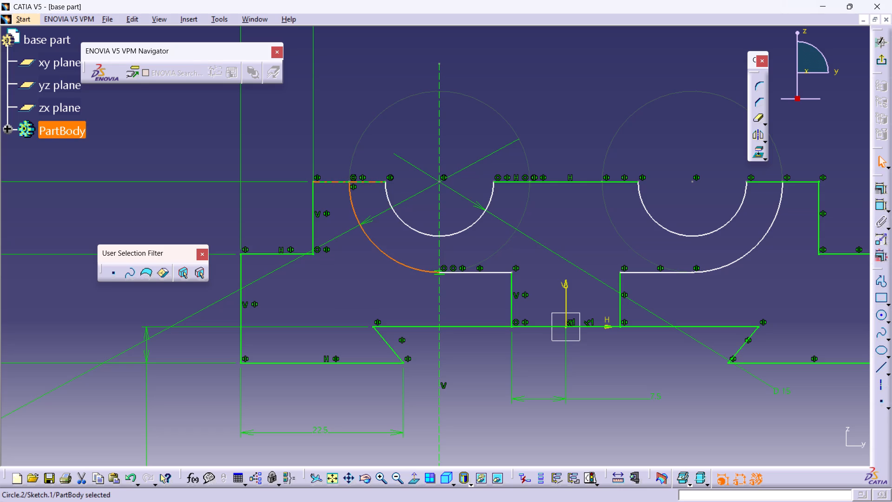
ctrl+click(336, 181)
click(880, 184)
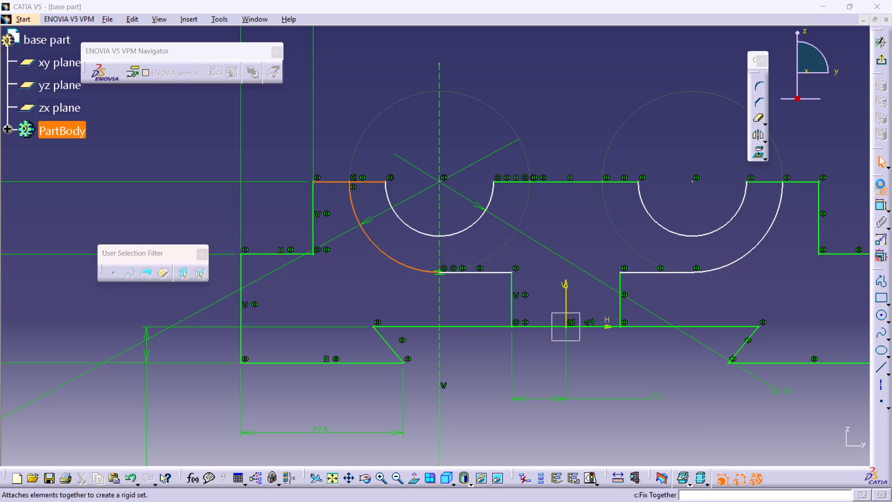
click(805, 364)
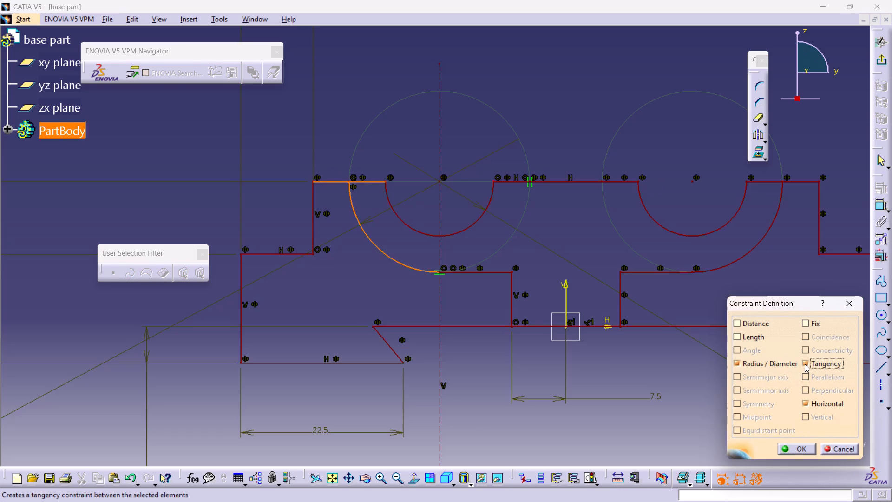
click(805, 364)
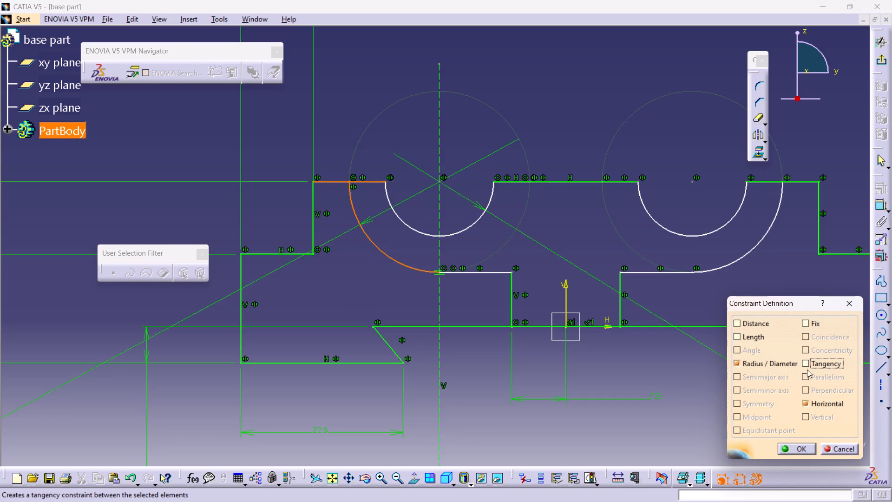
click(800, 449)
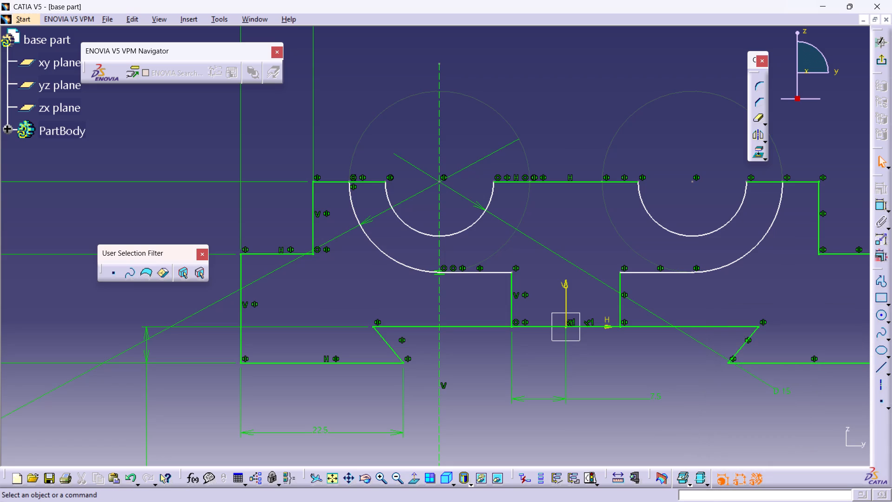
Check the constraints available between the original side's short top edge and its end point at the inner arc.
scroll(819, 304, down, 2)
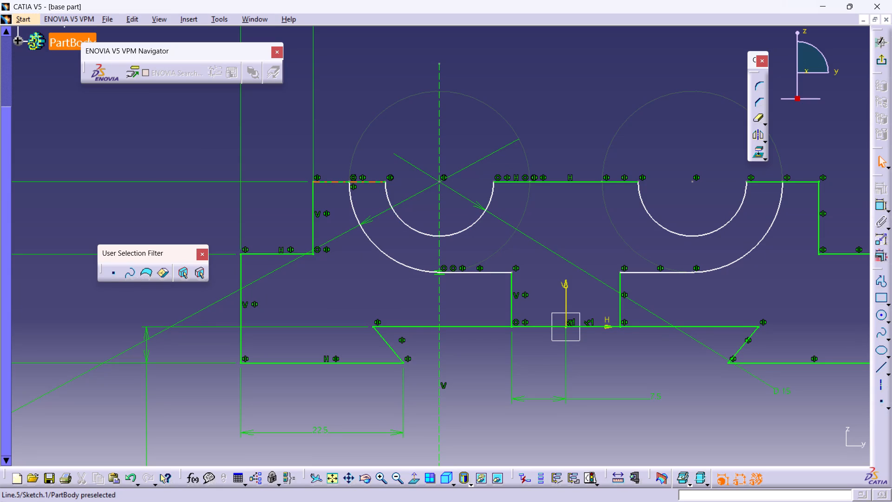
click(386, 182)
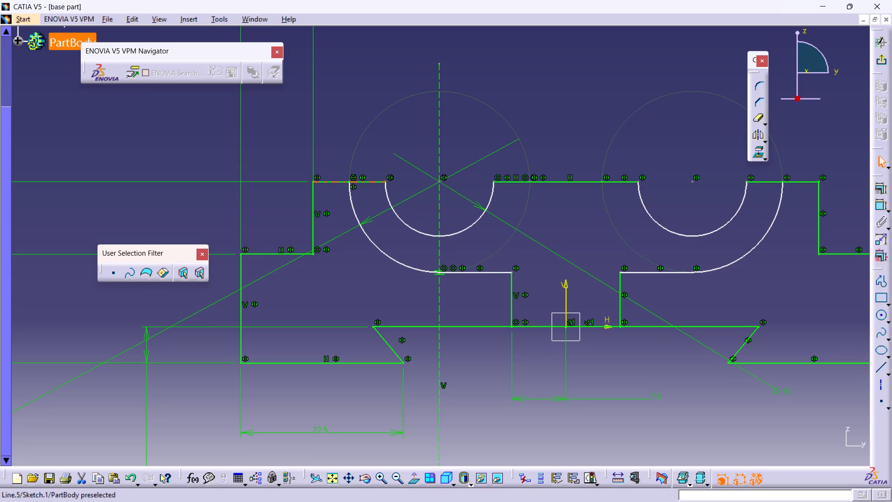
click(374, 180)
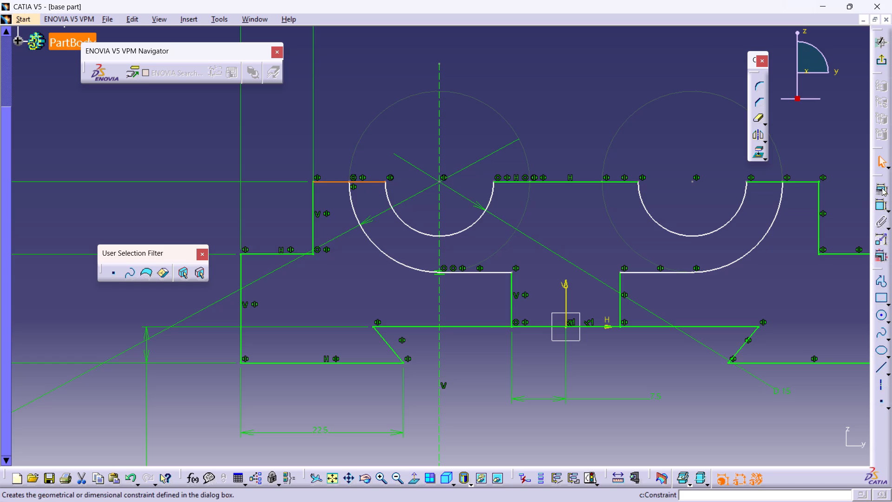
click(882, 188)
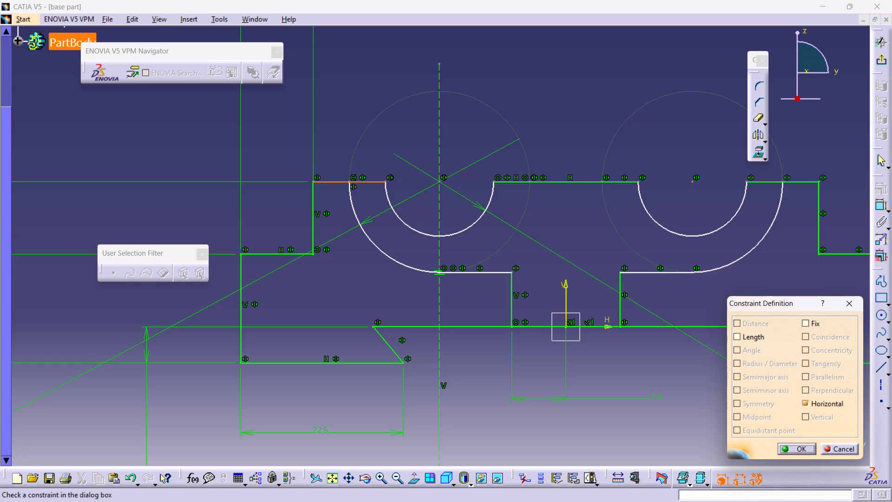
ctrl+click(385, 181)
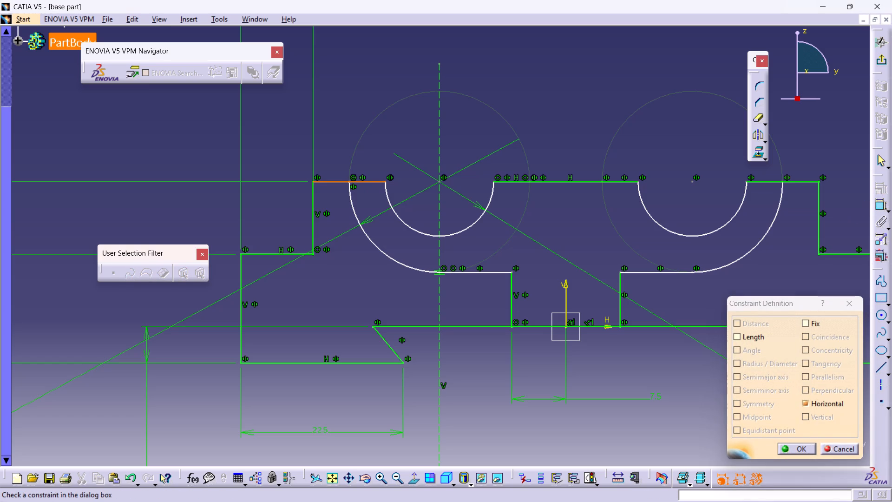
click(834, 446)
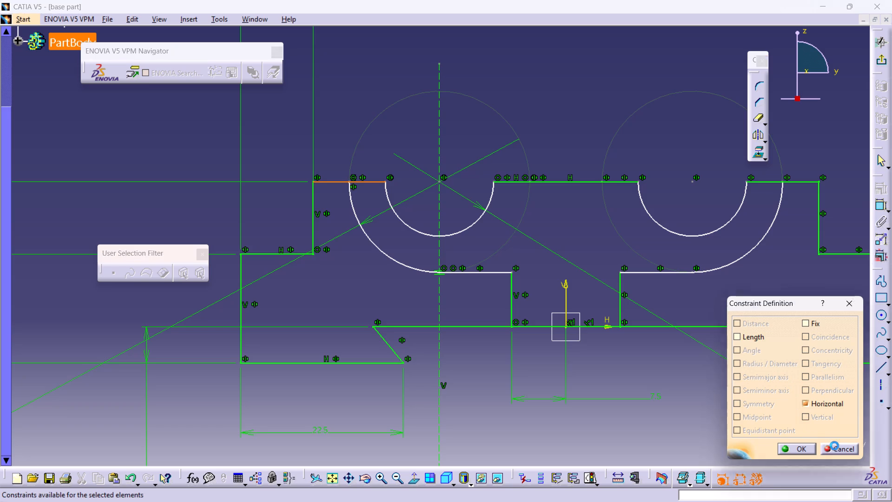
click(399, 174)
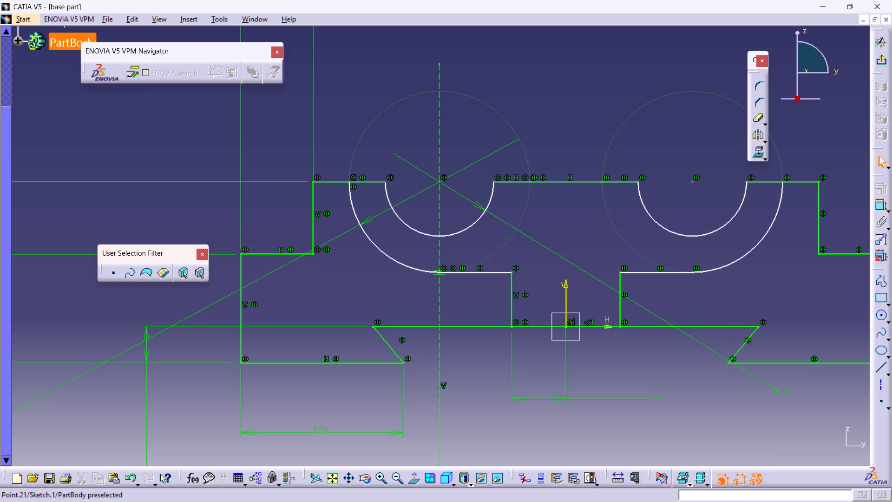
click(387, 182)
ctrl+click(375, 181)
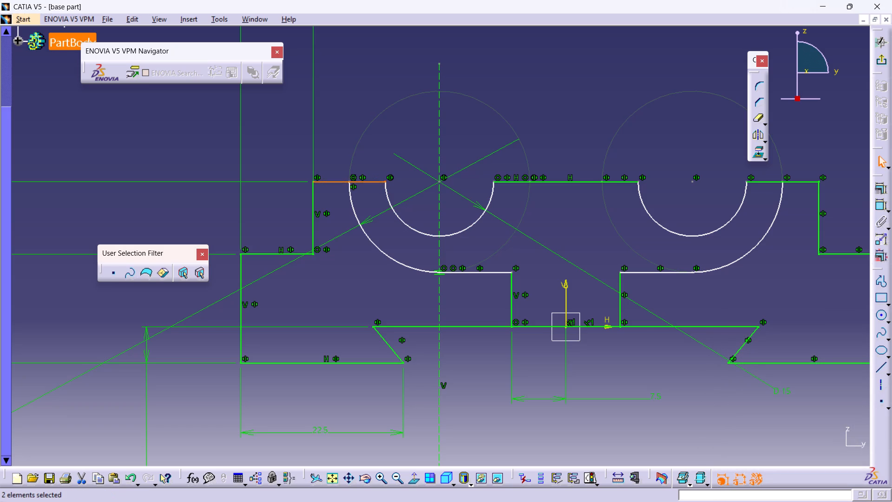
click(879, 192)
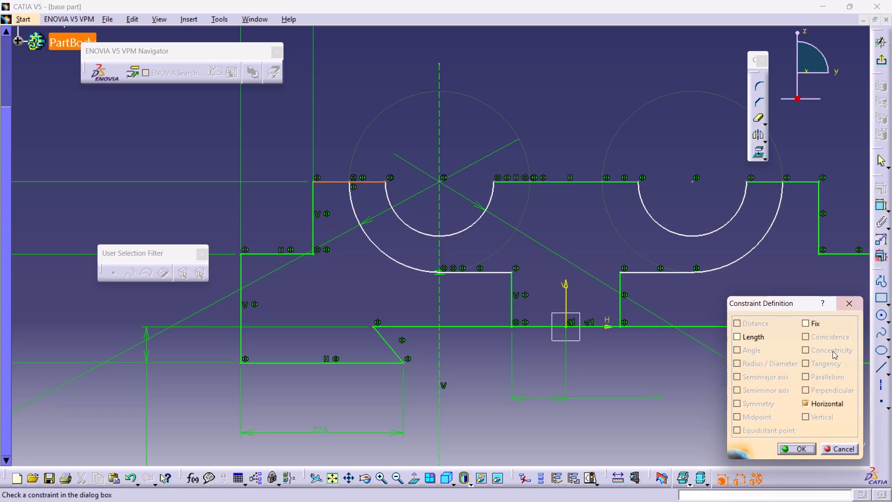
click(808, 450)
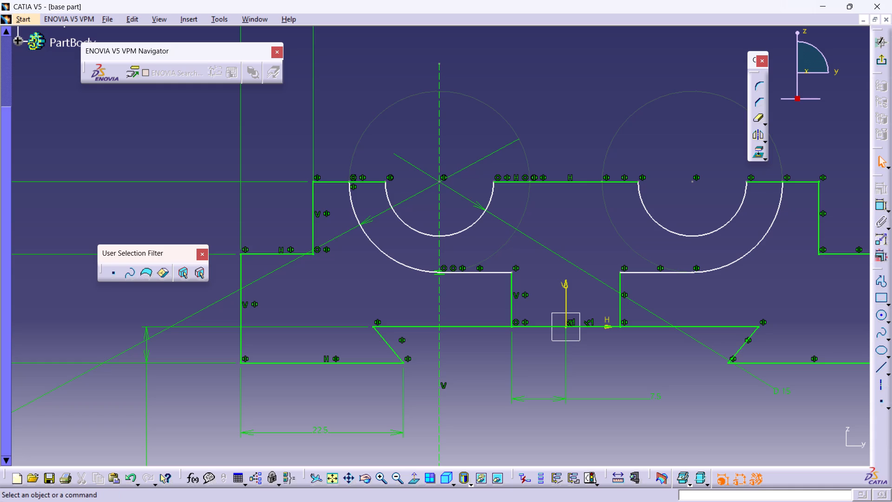
Exit the profile sketch and return to the 3D part.
click(884, 61)
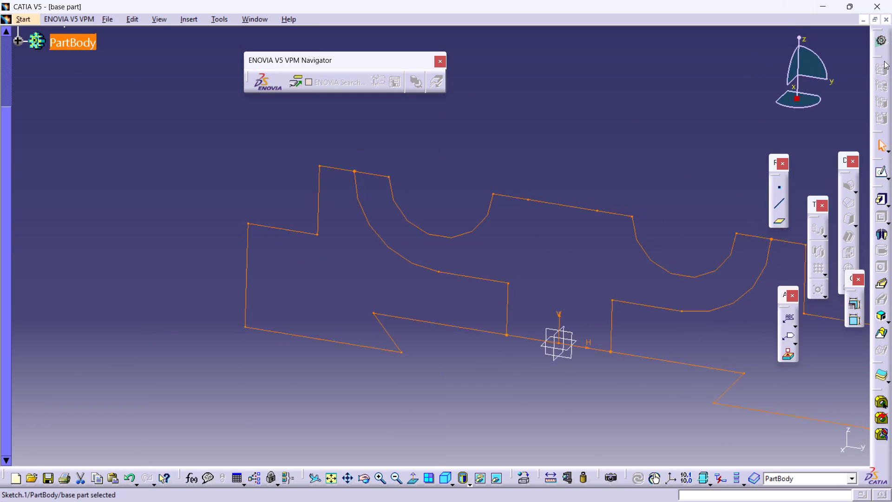
scroll(719, 317, down, 2)
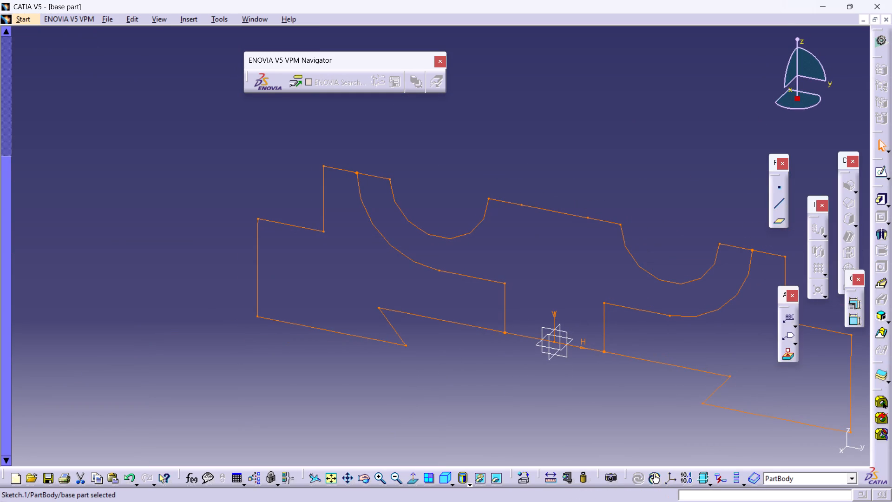
scroll(722, 332, up, 2)
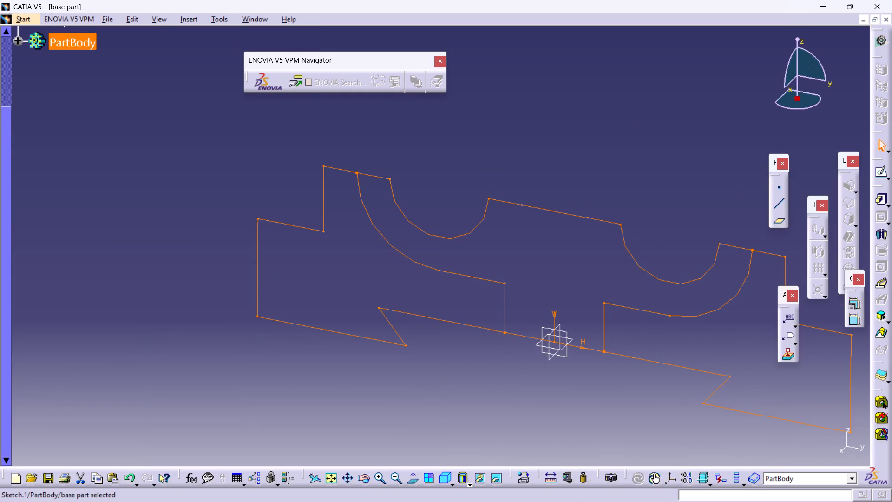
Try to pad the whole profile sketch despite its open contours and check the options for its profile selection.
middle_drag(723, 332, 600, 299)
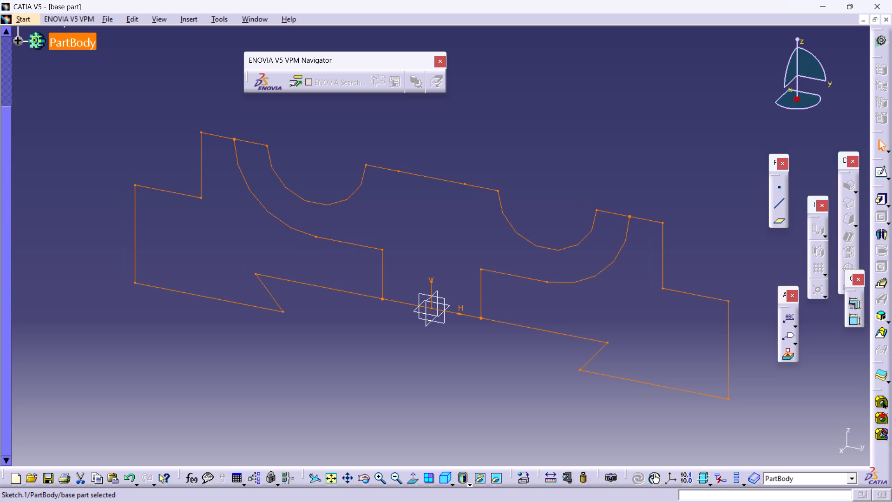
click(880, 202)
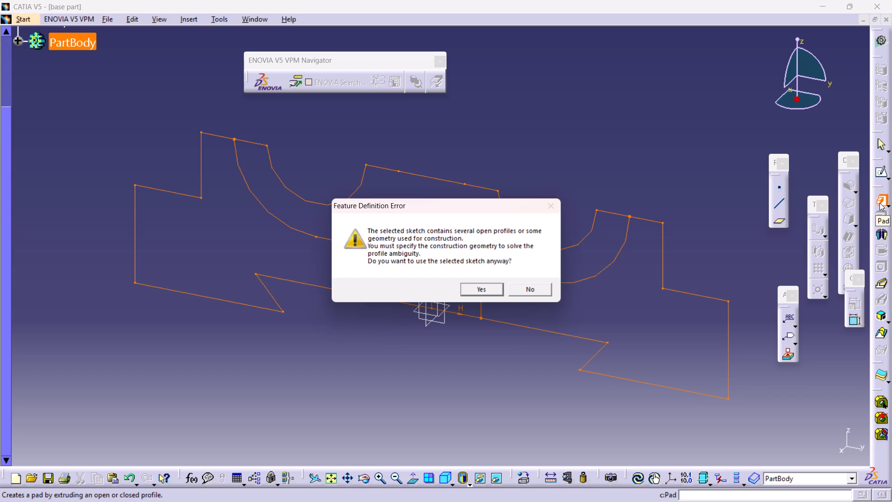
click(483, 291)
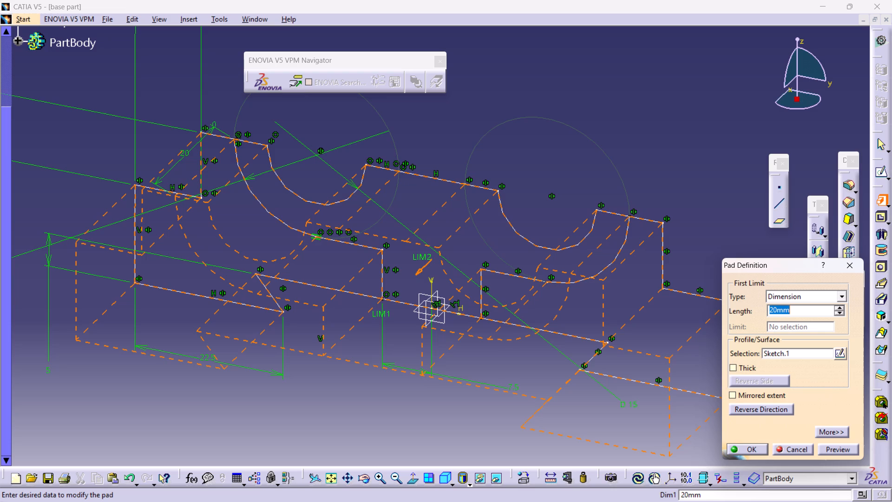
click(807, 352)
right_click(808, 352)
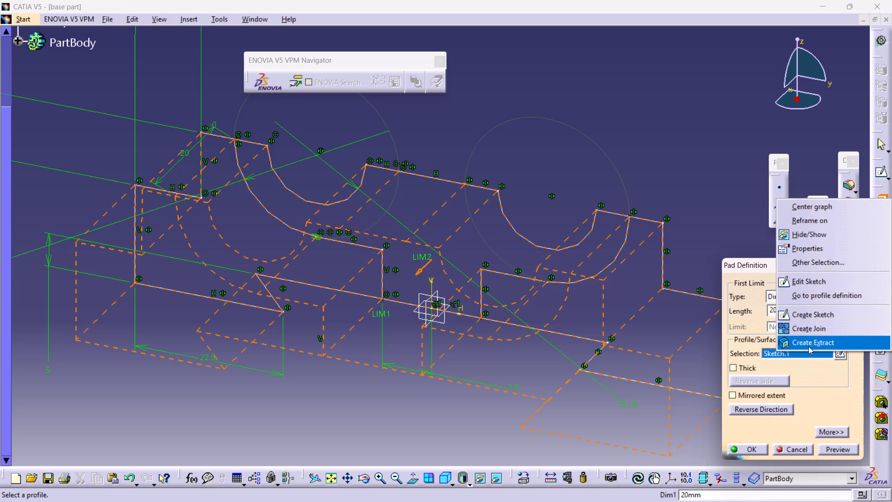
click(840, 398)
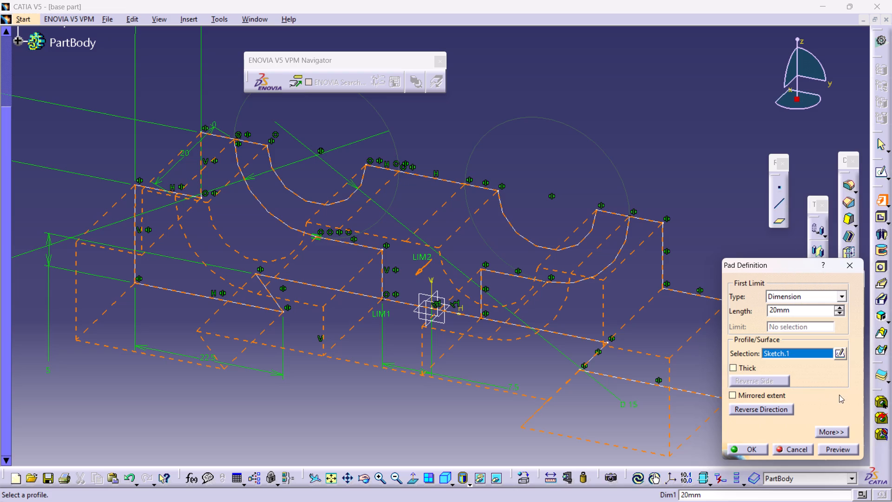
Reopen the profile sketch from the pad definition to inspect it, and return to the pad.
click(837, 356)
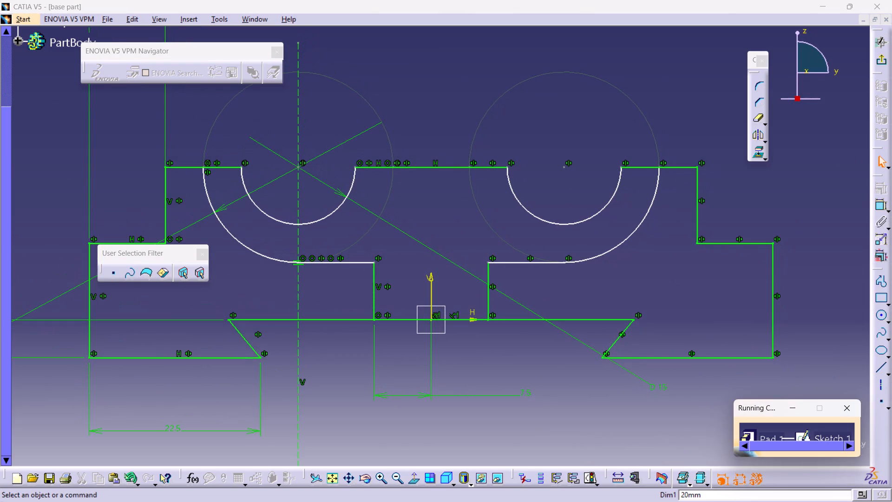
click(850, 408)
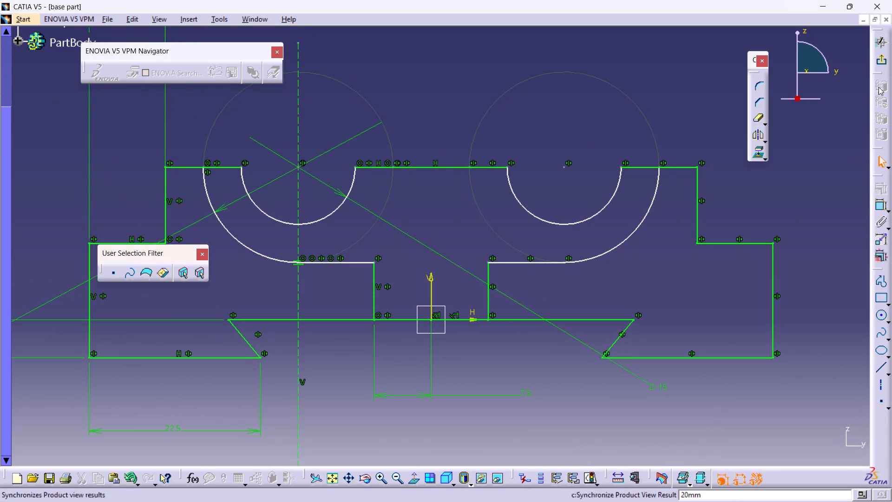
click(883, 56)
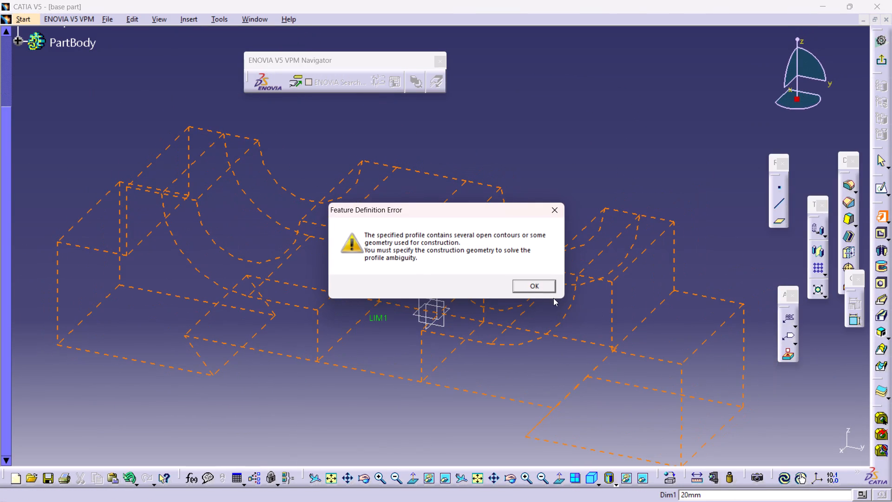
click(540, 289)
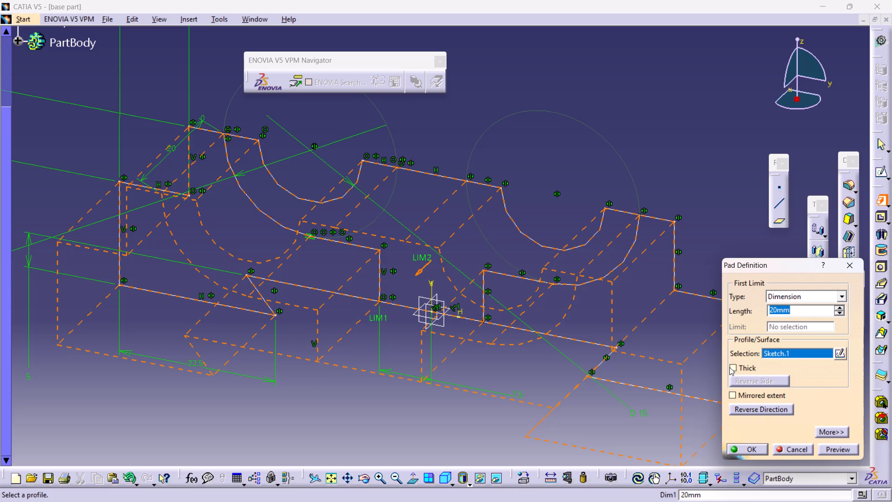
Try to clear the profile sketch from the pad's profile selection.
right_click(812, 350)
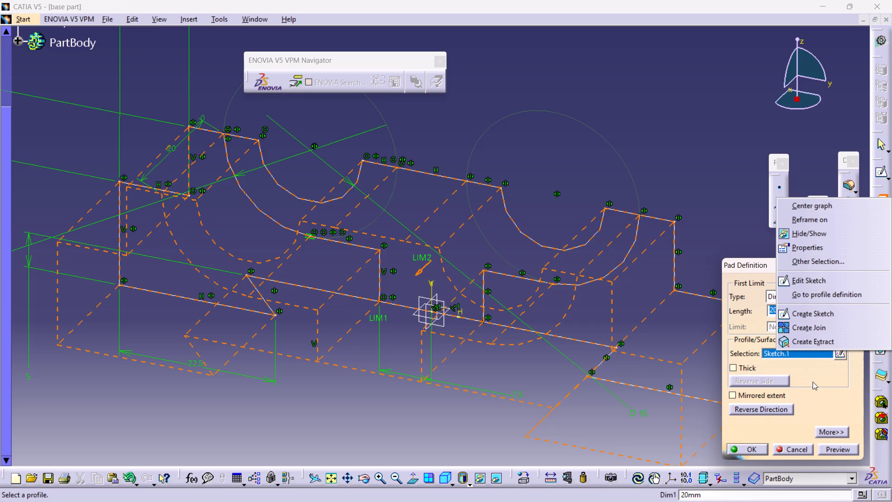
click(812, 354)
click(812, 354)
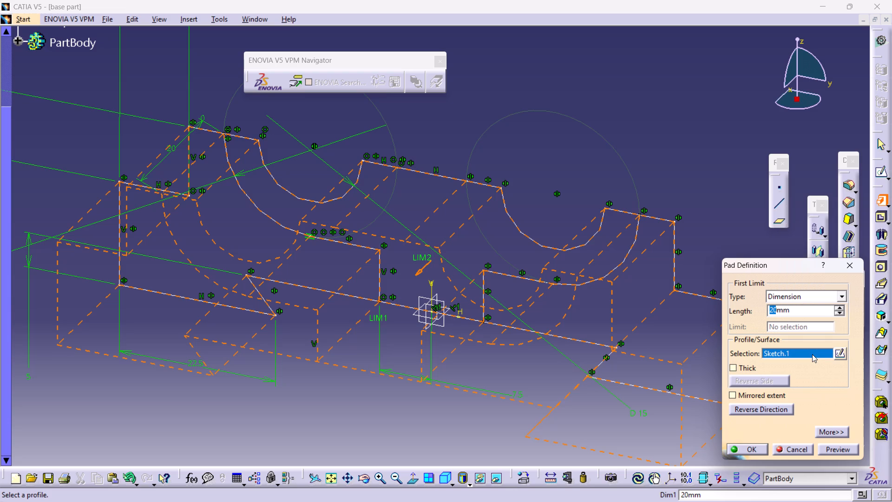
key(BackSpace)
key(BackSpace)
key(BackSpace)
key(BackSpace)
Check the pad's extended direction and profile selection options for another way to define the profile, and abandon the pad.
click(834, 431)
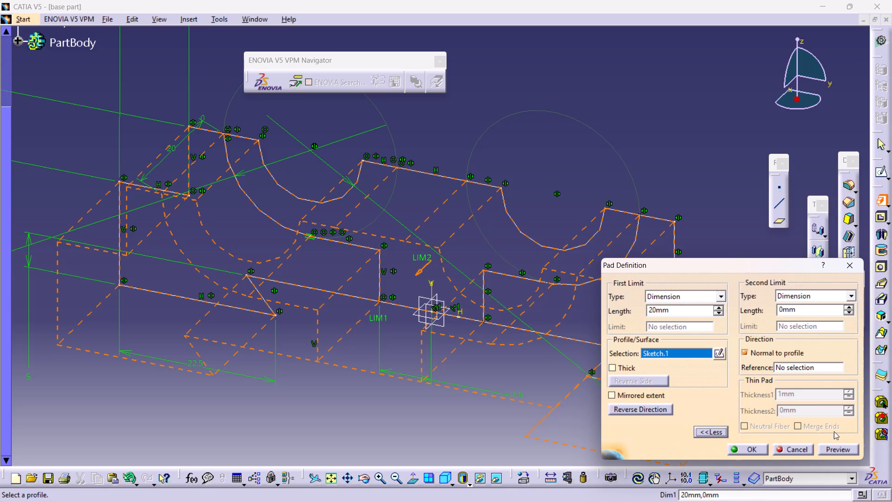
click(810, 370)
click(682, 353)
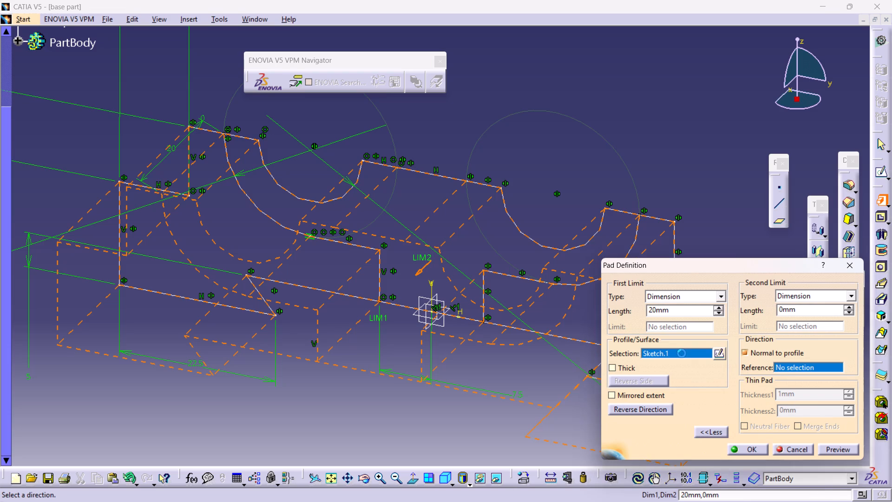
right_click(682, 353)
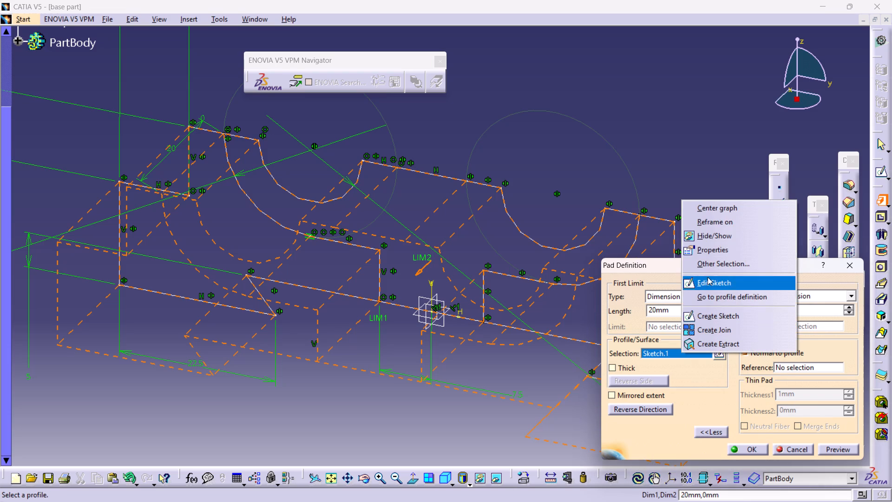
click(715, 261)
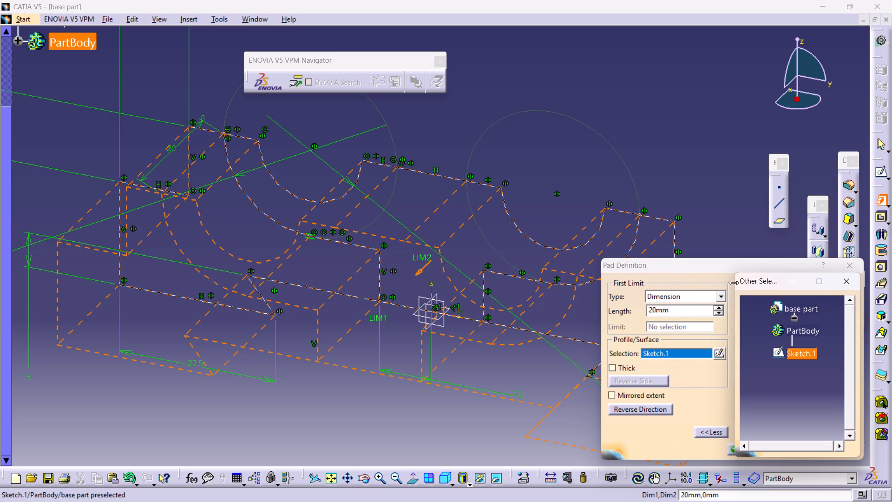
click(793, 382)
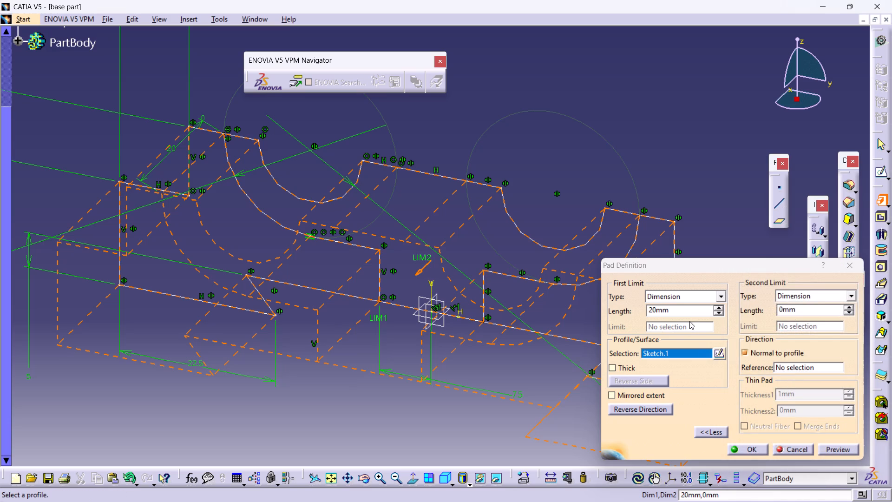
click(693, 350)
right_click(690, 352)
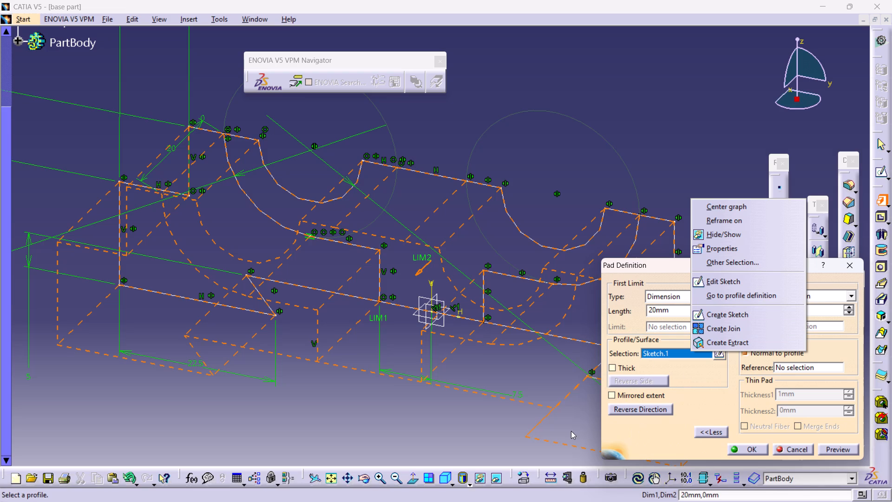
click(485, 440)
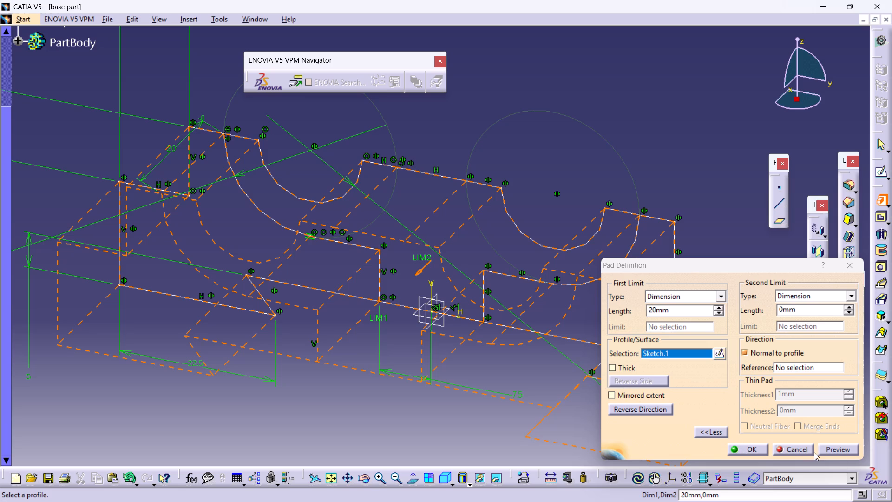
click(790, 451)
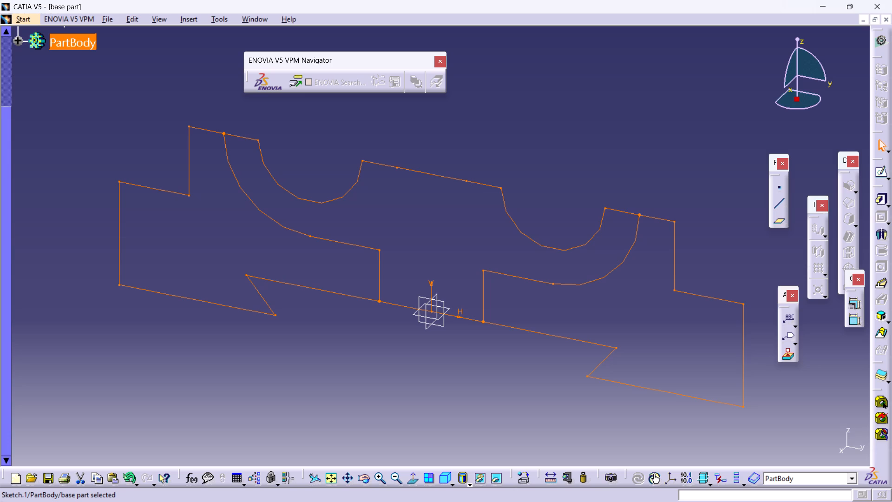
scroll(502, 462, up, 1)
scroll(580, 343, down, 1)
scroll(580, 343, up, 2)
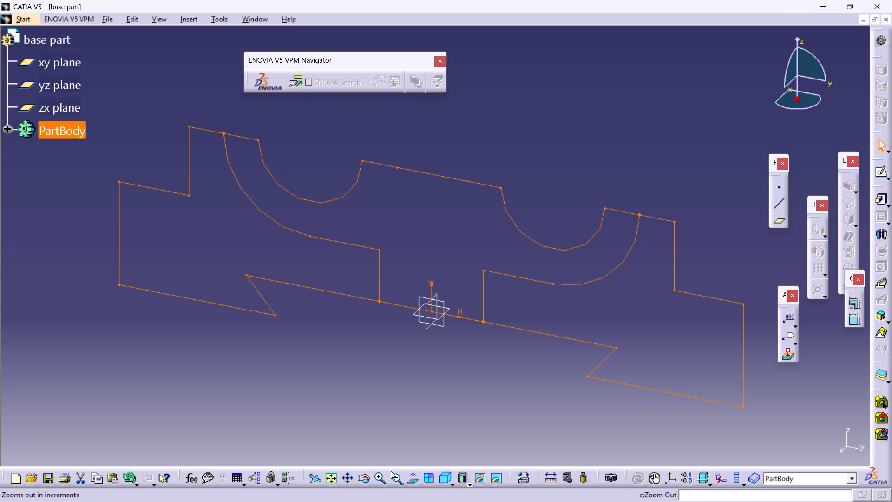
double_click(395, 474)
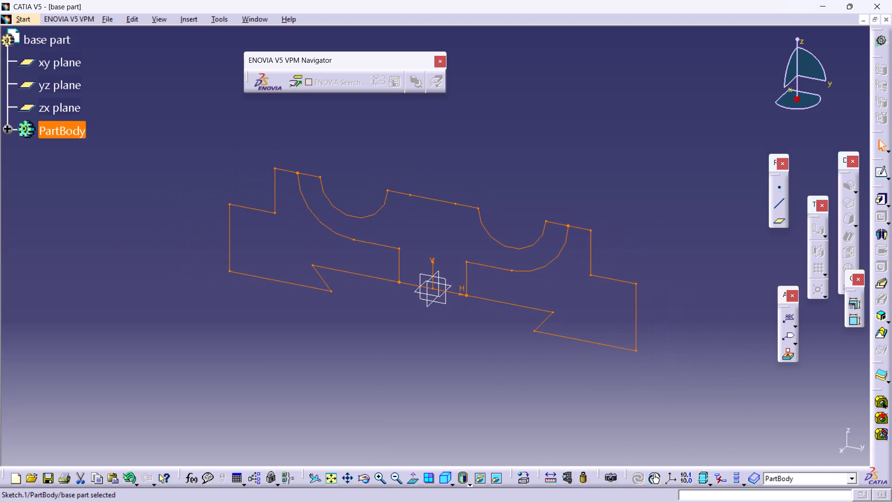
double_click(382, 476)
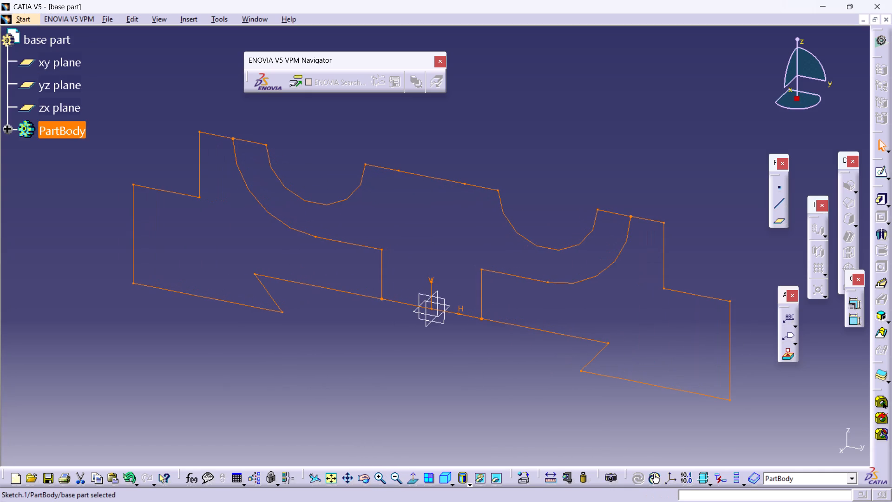
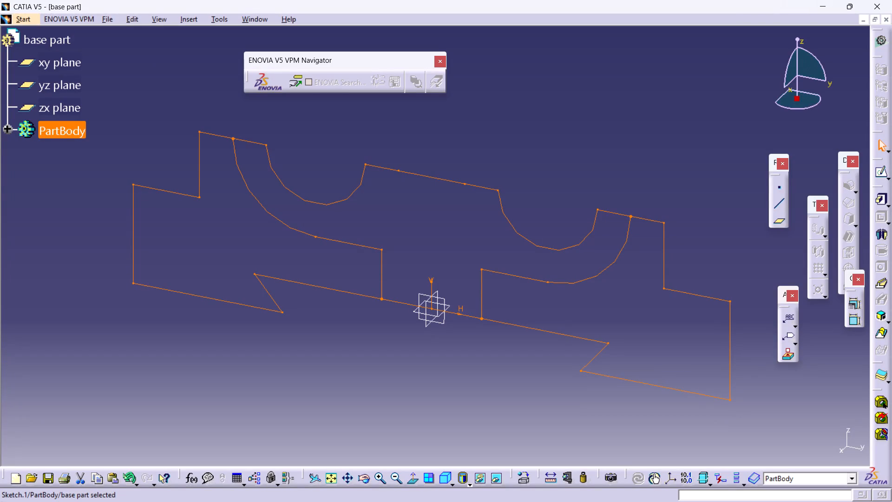
Reopen the profile sketch for editing.
click(885, 176)
click(877, 172)
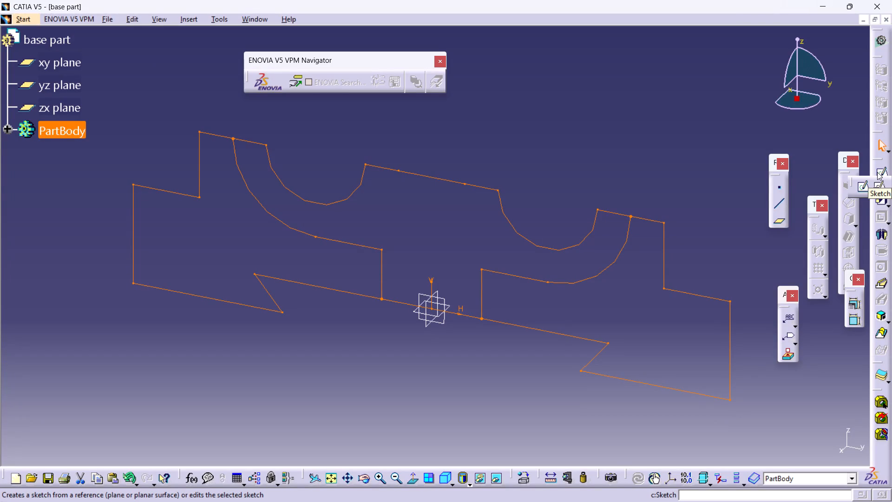
click(880, 171)
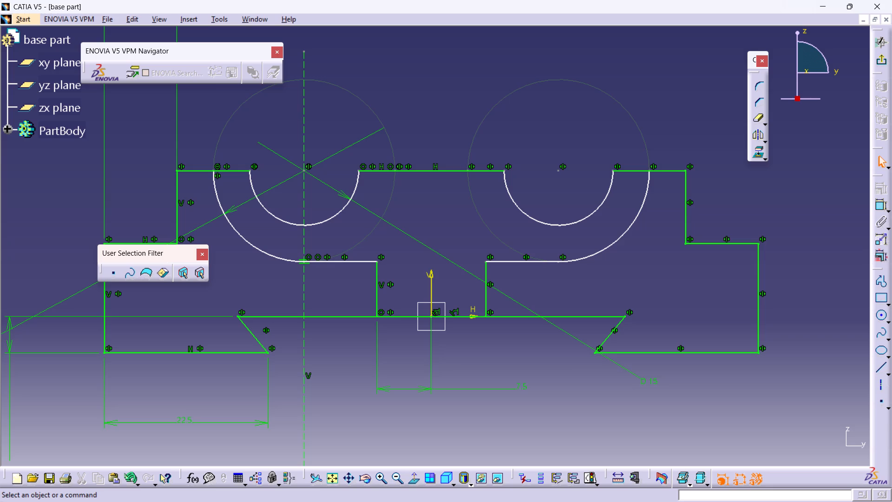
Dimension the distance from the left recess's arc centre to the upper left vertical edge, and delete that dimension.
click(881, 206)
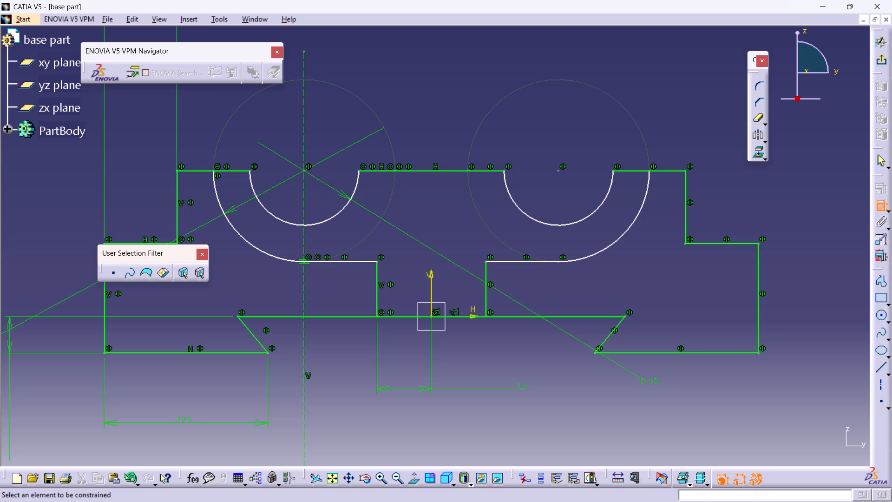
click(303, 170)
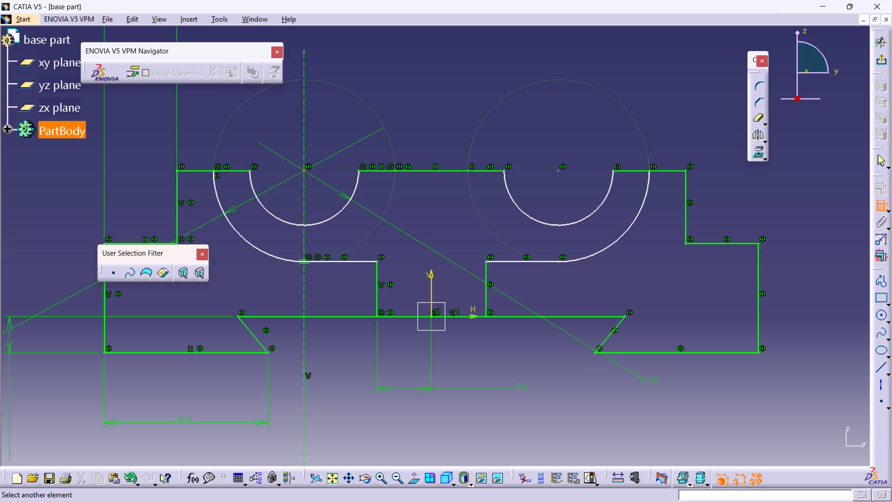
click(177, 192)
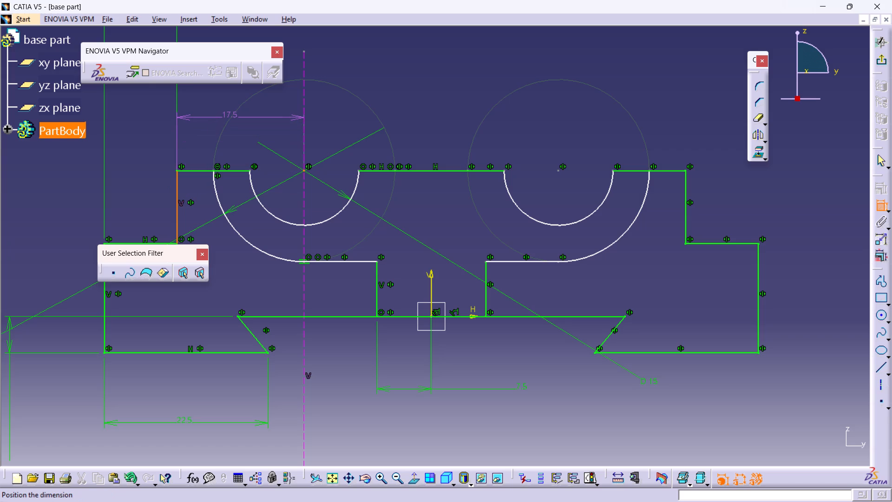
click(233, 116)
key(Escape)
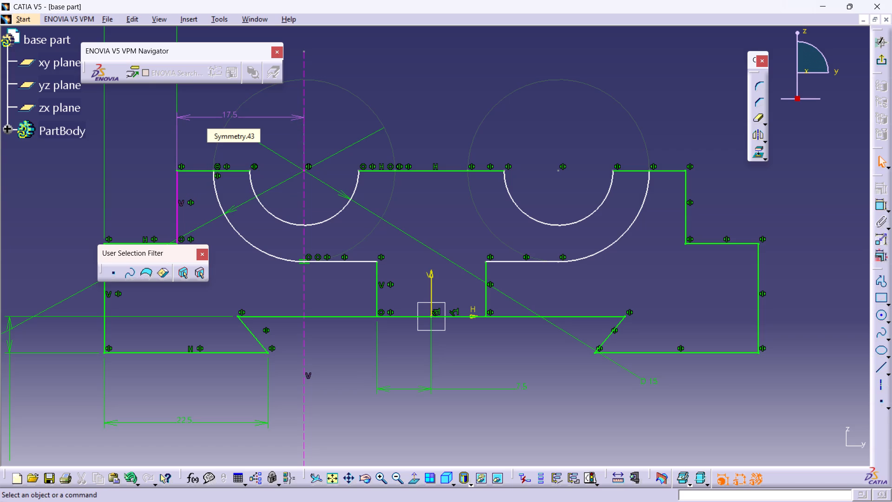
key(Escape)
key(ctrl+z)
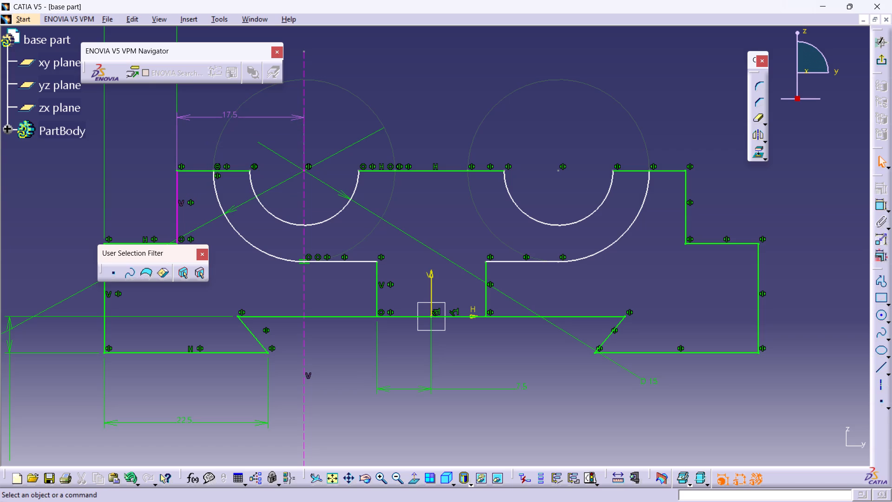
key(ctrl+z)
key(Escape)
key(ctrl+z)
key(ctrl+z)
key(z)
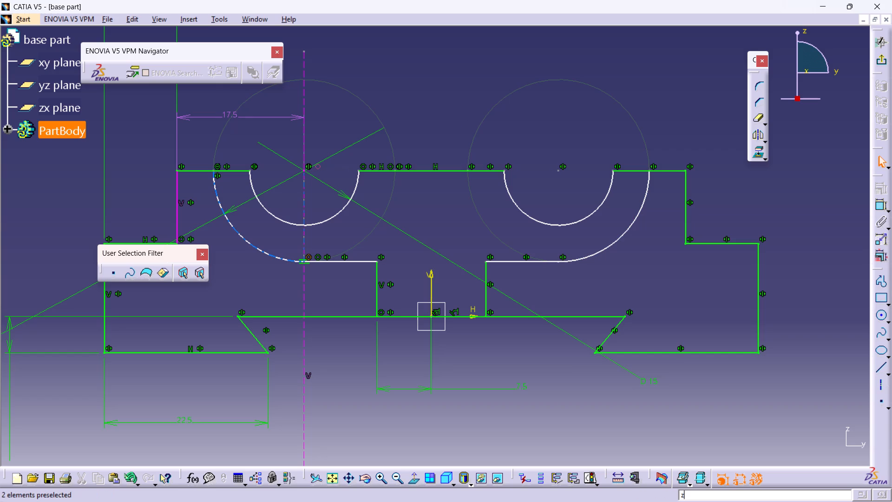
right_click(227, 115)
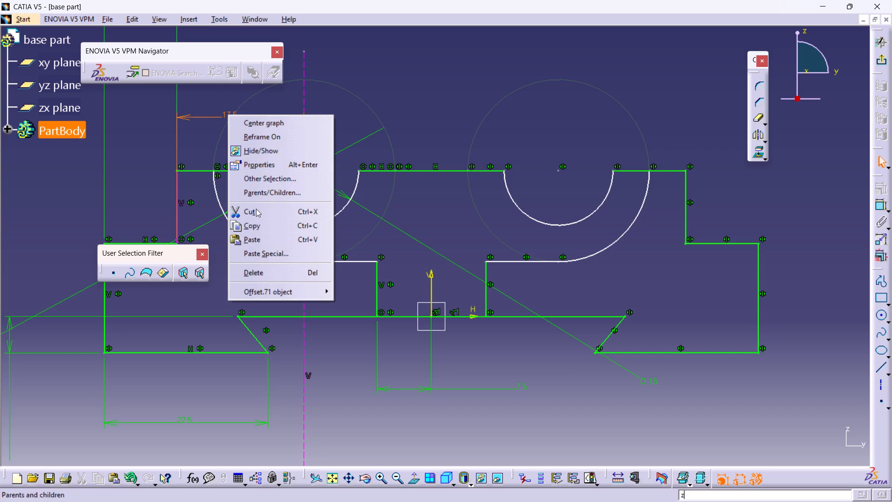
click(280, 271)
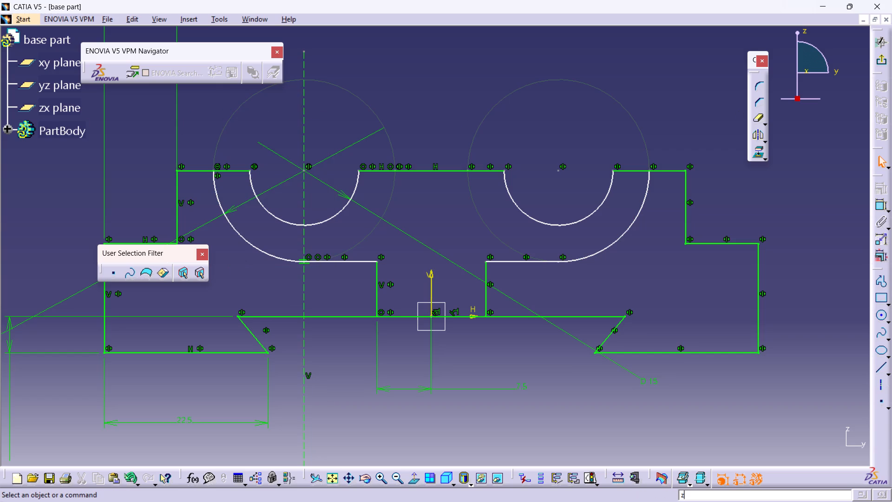
Check the distance between the centres of the two semicircular recesses with a provisional constraint, and cancel it.
click(880, 205)
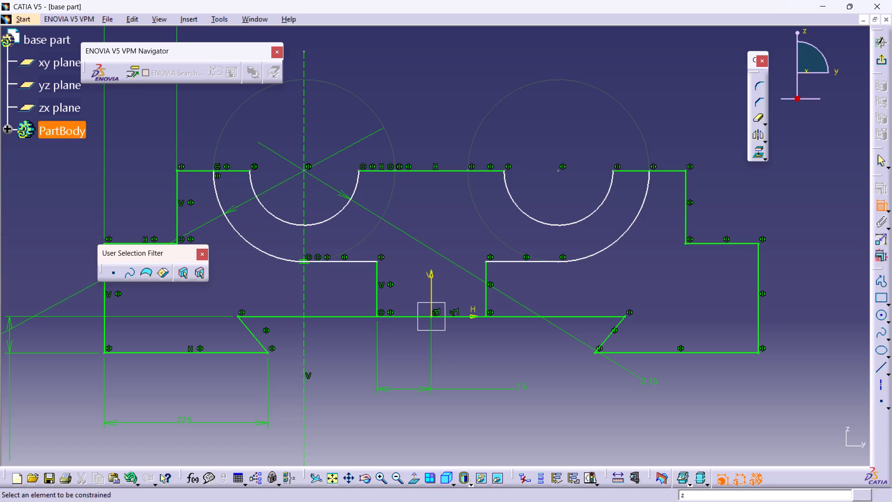
click(303, 171)
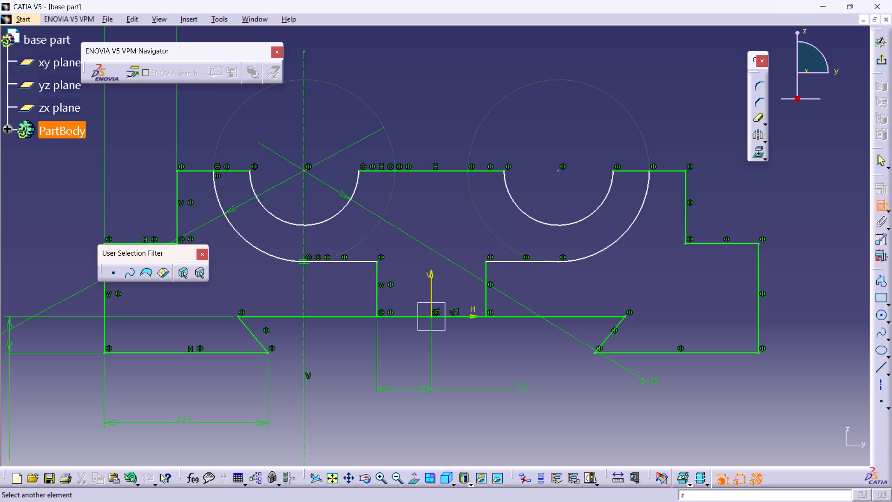
click(560, 170)
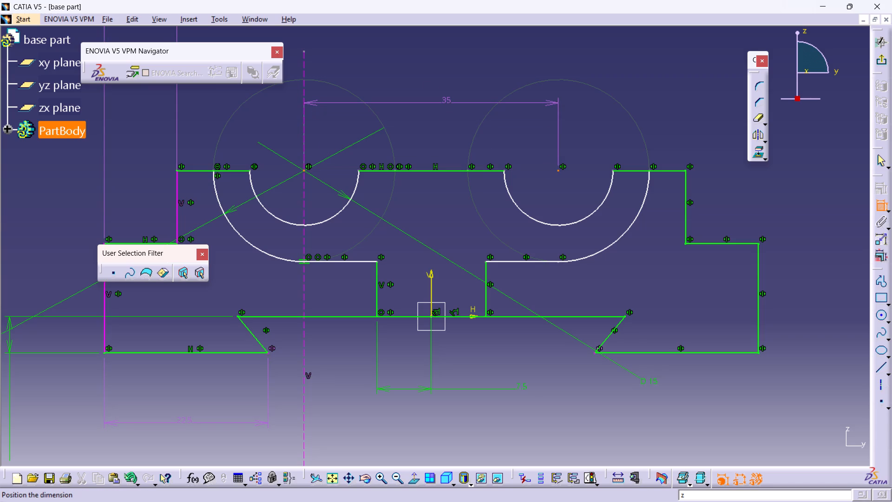
key(Escape)
key(Escape)
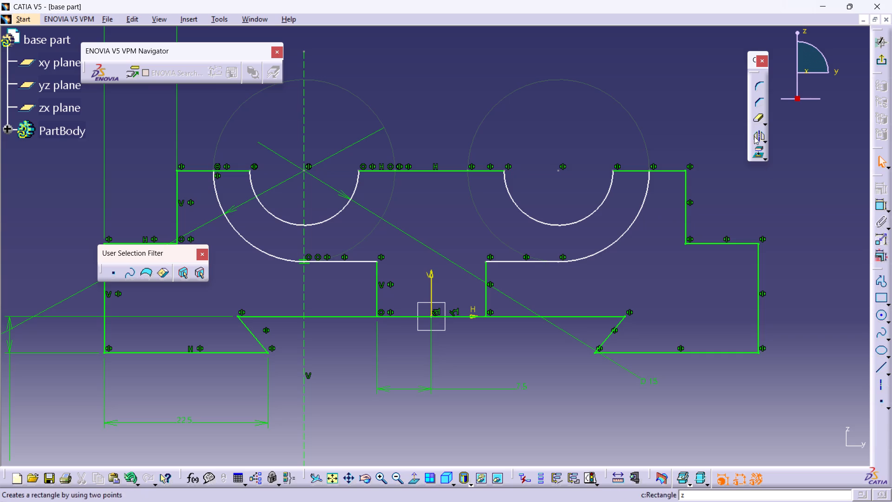
Quick Trim the large outer arc below the left recess, its connecting horizontal and vertical lines, and the dashed vertical construction line.
click(755, 116)
double_click(756, 116)
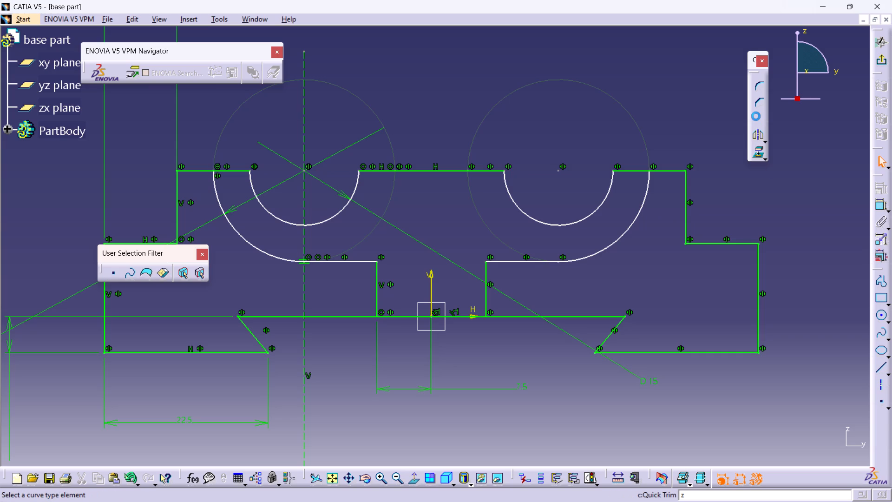
click(256, 247)
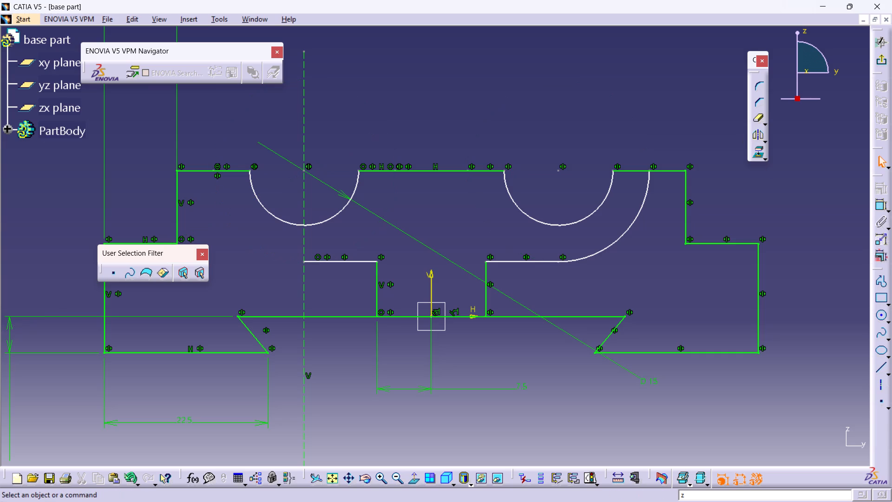
double_click(759, 119)
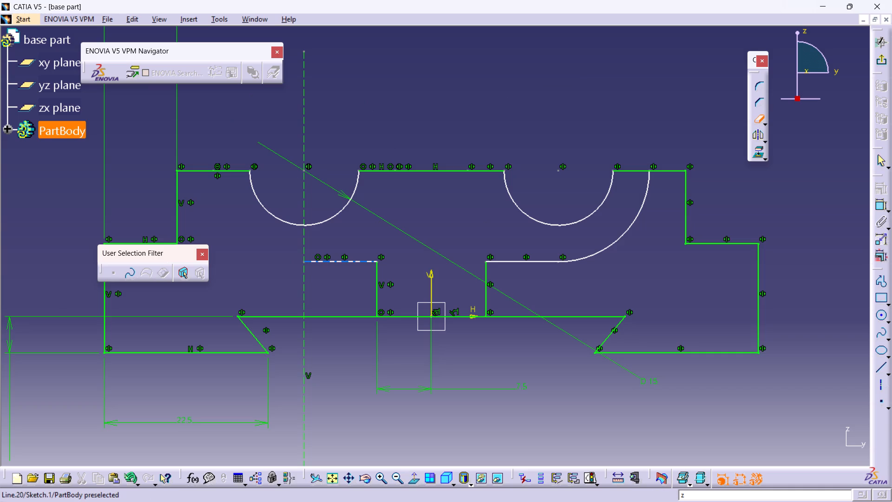
click(356, 260)
click(302, 185)
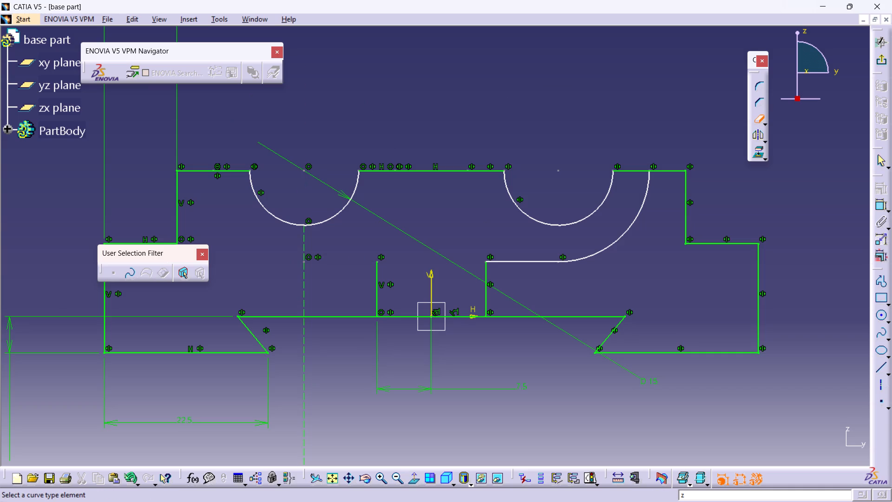
click(305, 277)
click(301, 365)
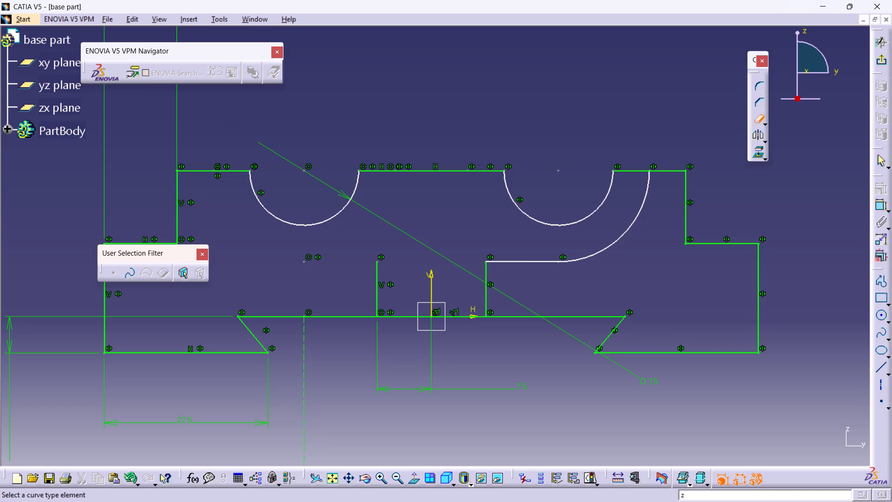
click(302, 355)
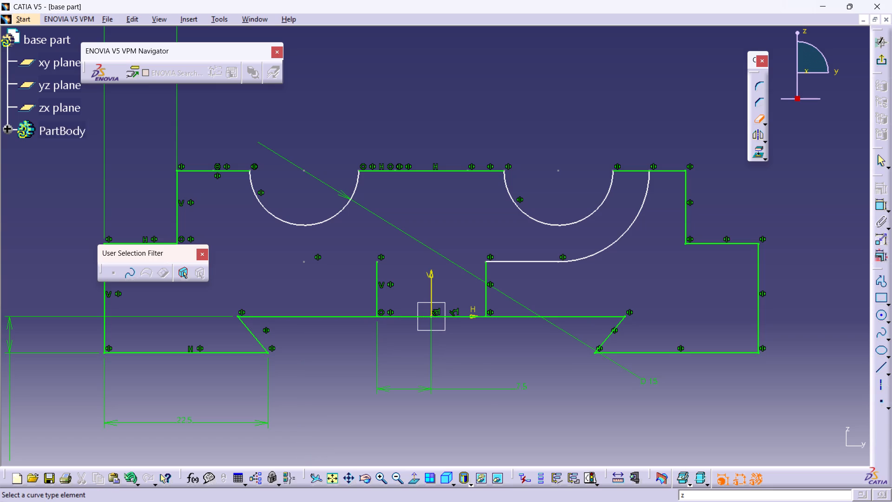
click(376, 284)
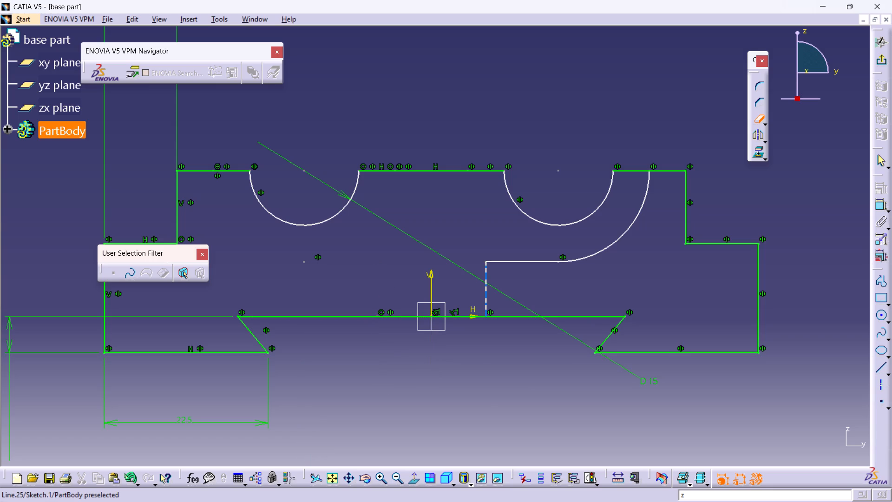
Quick Trim the matching vertical line, horizontal line and large outer arc below the right recess, and exit the sketch.
click(487, 274)
click(529, 258)
click(533, 260)
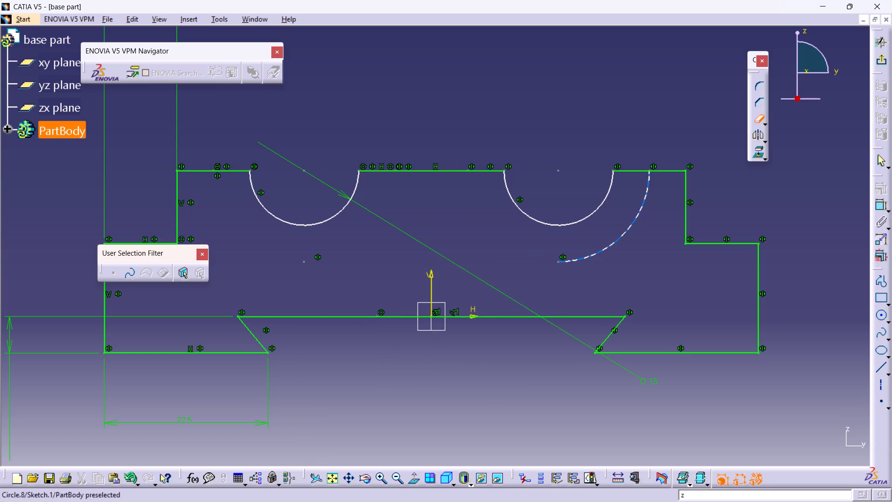
click(603, 250)
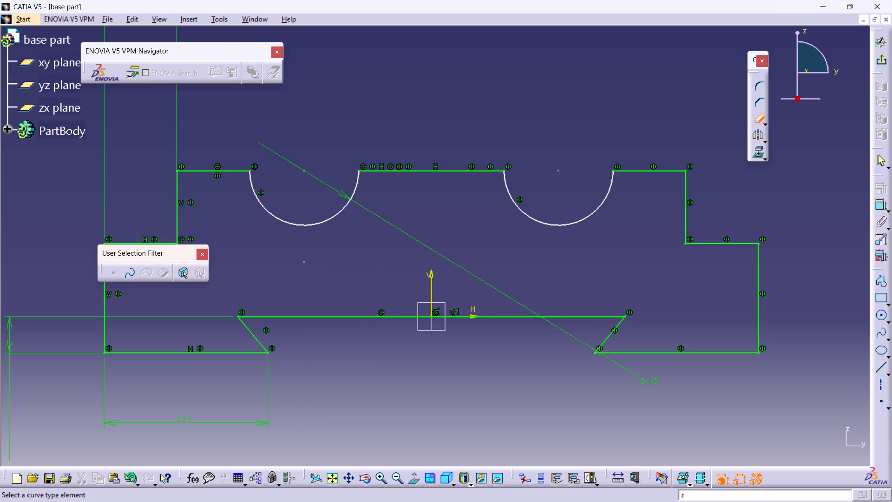
click(402, 116)
click(879, 60)
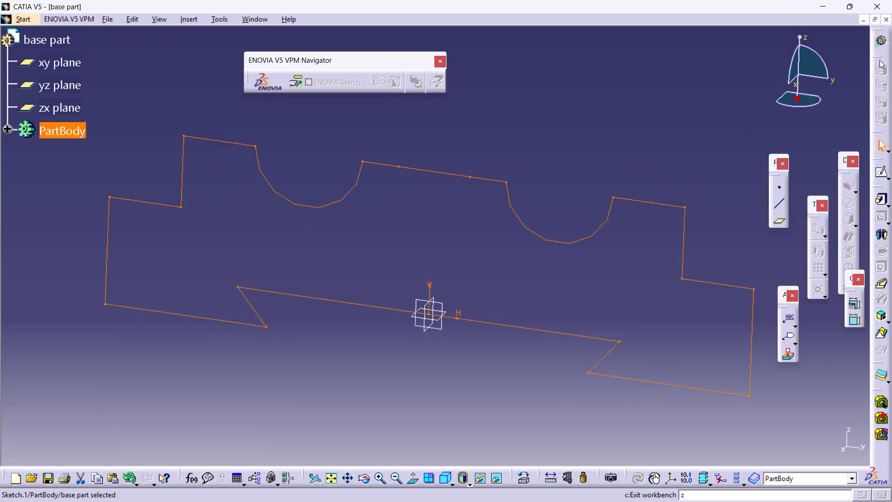
Pad the stepped profile sketch with a 15 mm length and mirrored extent, normal to the profile.
click(883, 194)
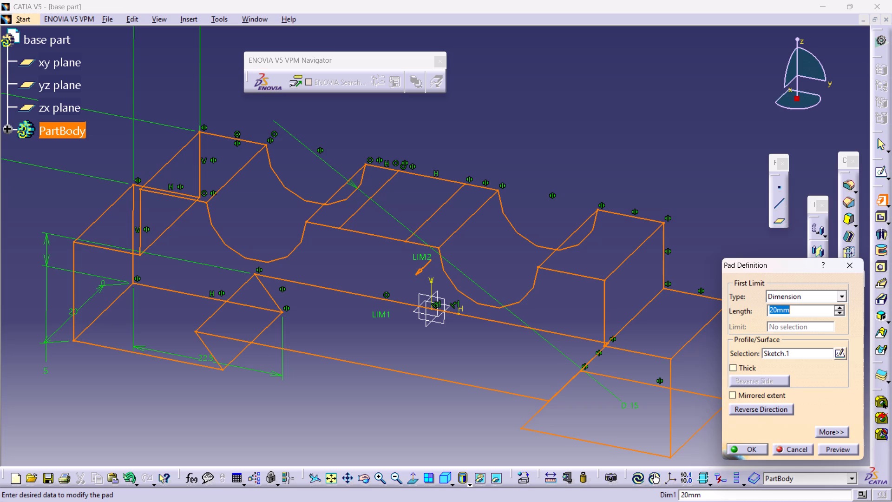
click(843, 295)
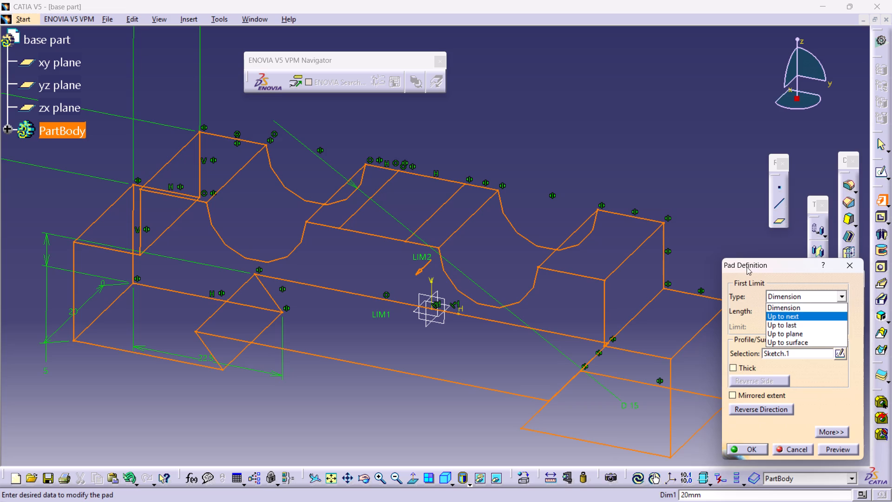
click(747, 218)
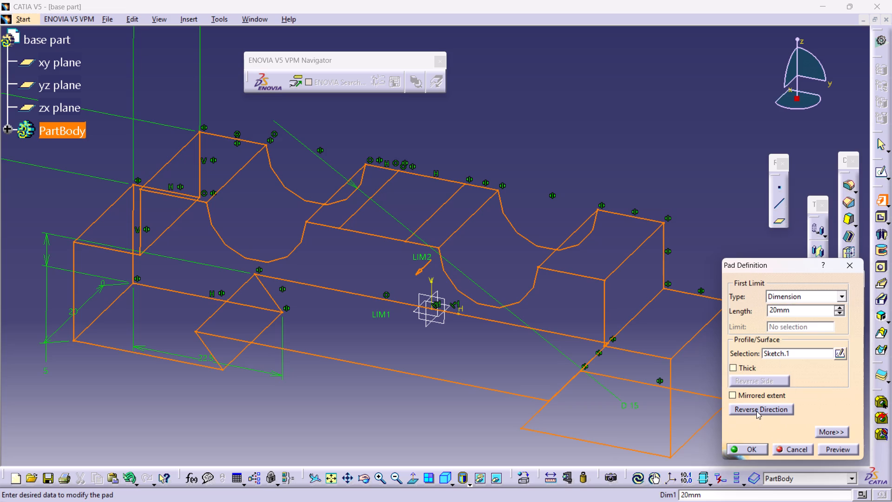
click(732, 394)
double_click(795, 312)
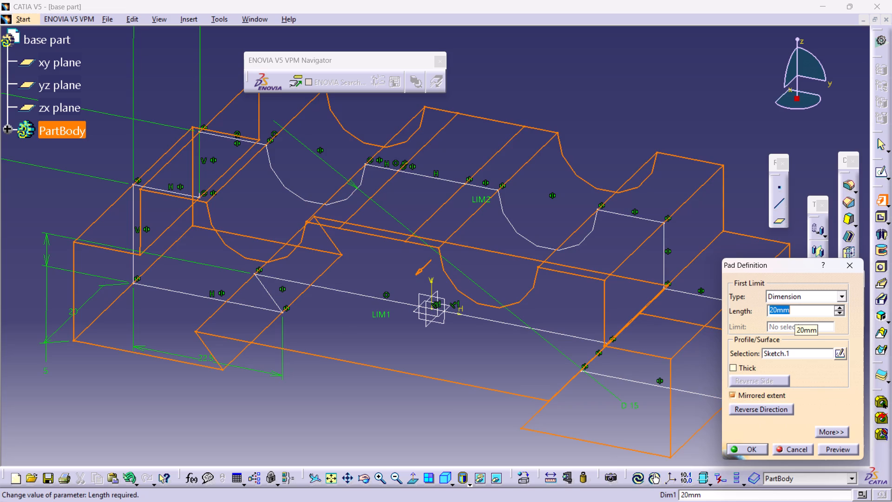
text(15)
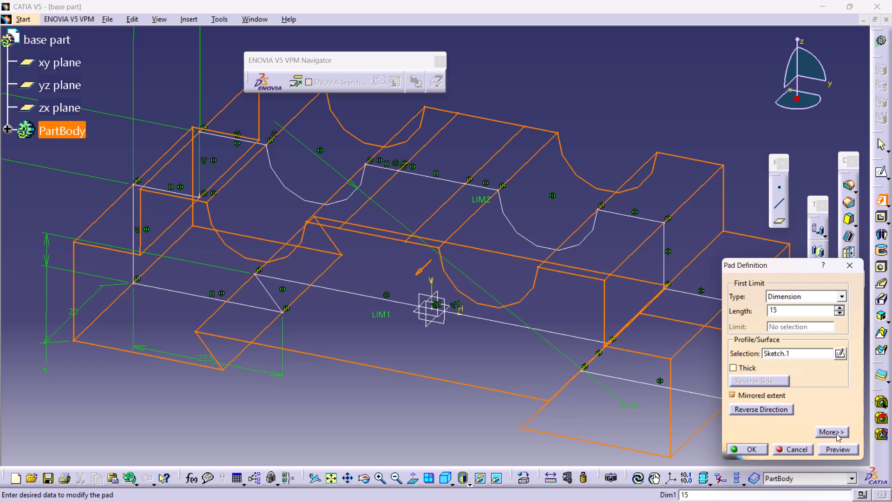
click(836, 434)
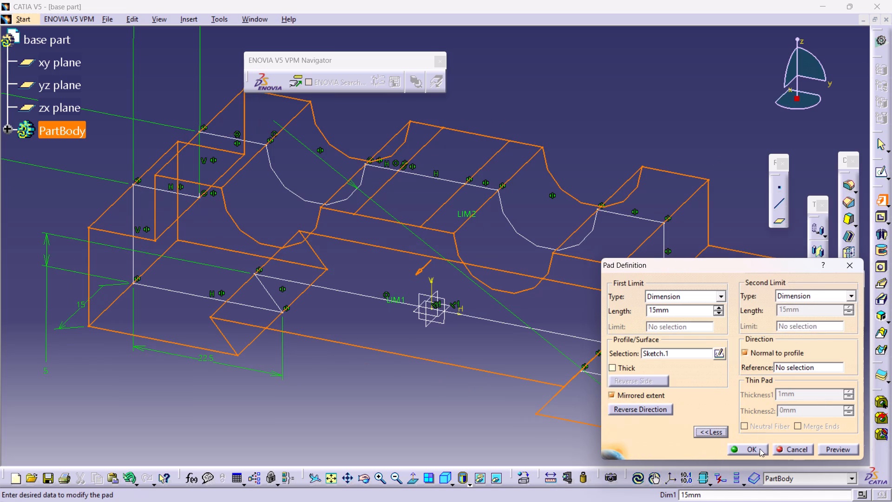
click(832, 447)
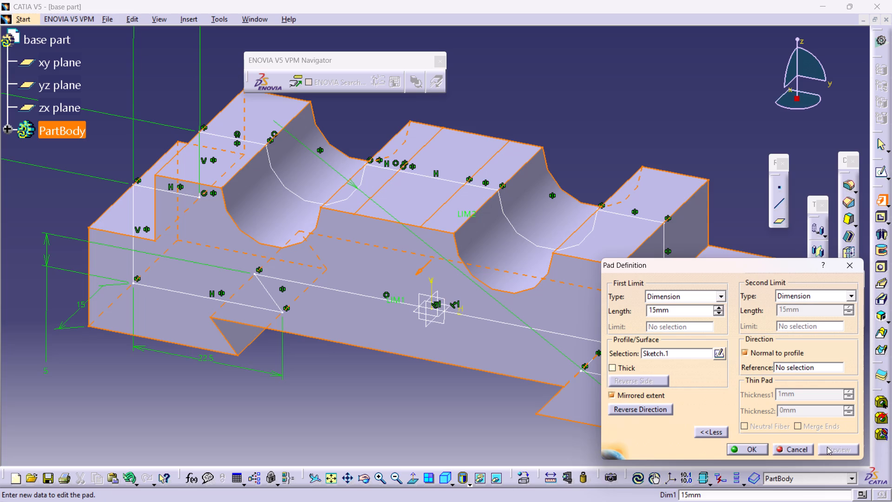
click(752, 449)
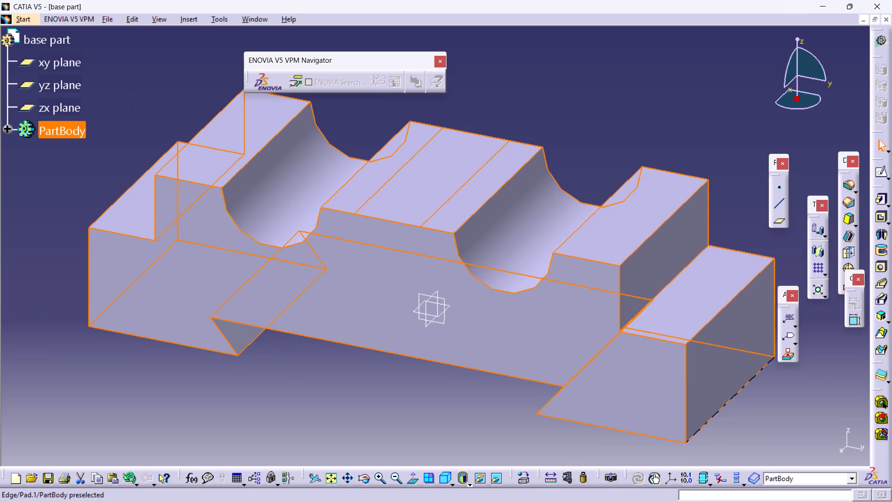
click(774, 409)
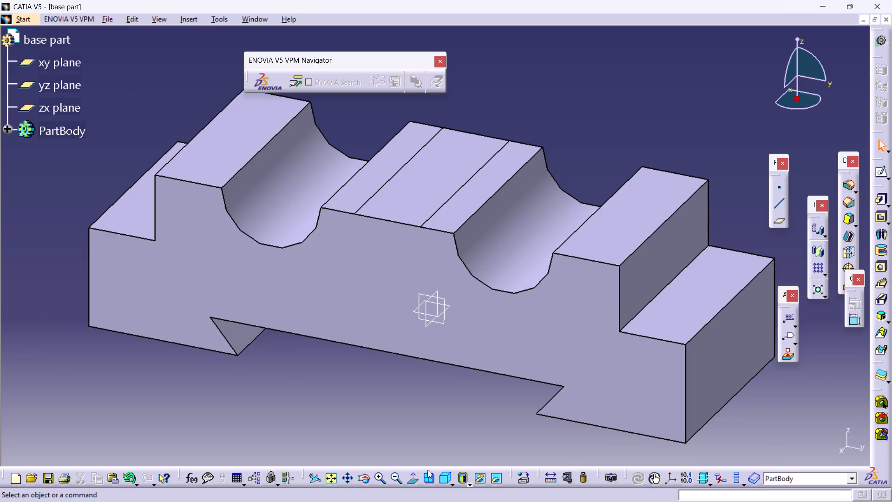
Set the solid's display mode to Shading with Edges without Smooth Edges.
click(468, 483)
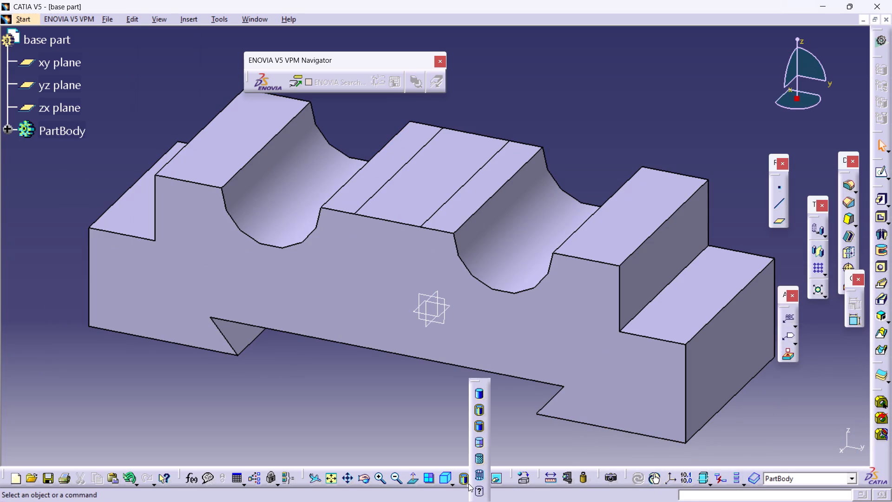
click(477, 428)
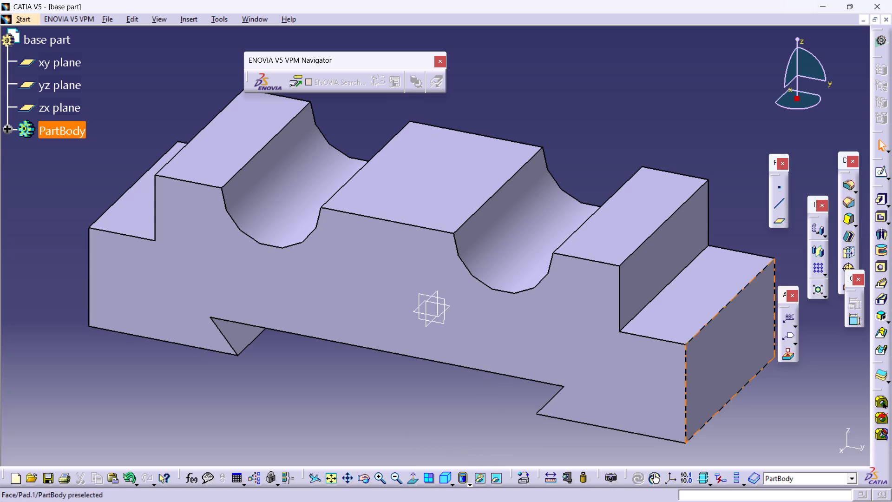
Examine the padded solid from several angles, checking the steps, the two semicircular recesses and the dovetail underside.
scroll(746, 410, up, 1)
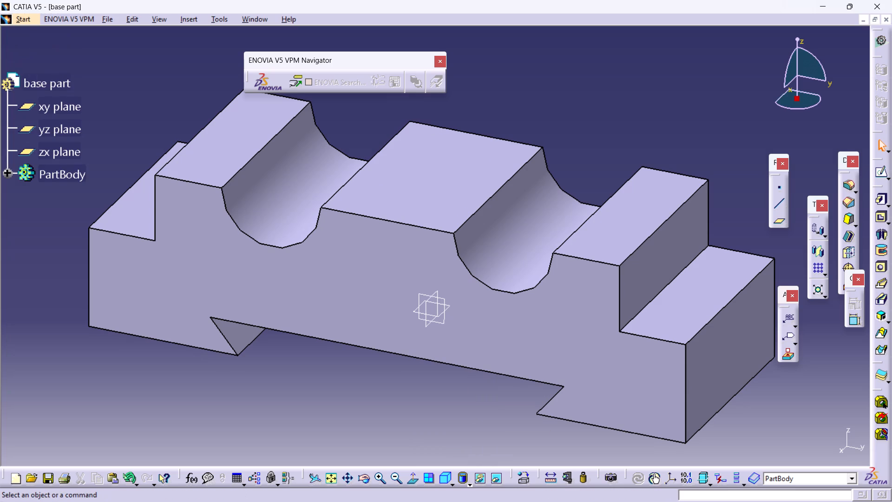
middle_drag(746, 410, 694, 364)
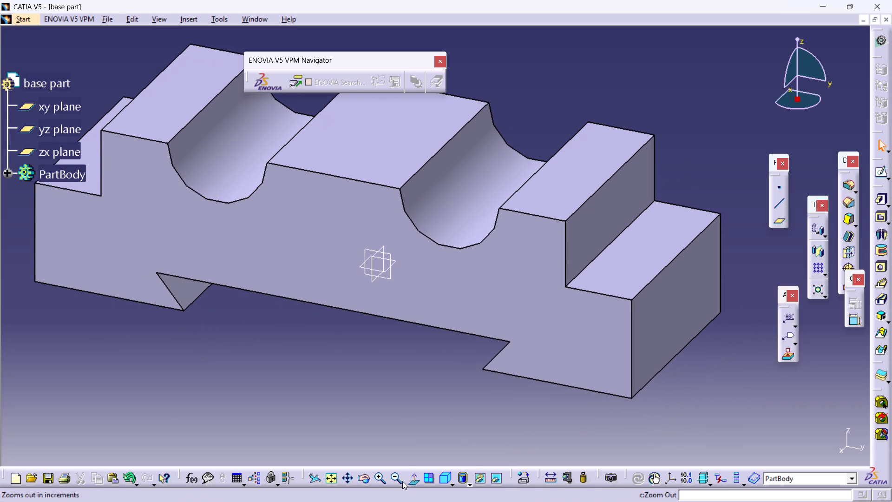
triple_click(397, 477)
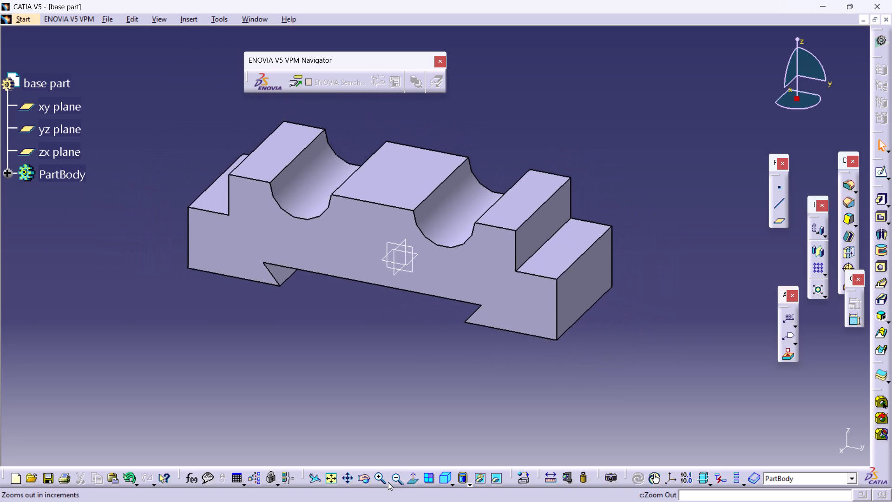
click(367, 478)
drag(451, 343, 552, 291)
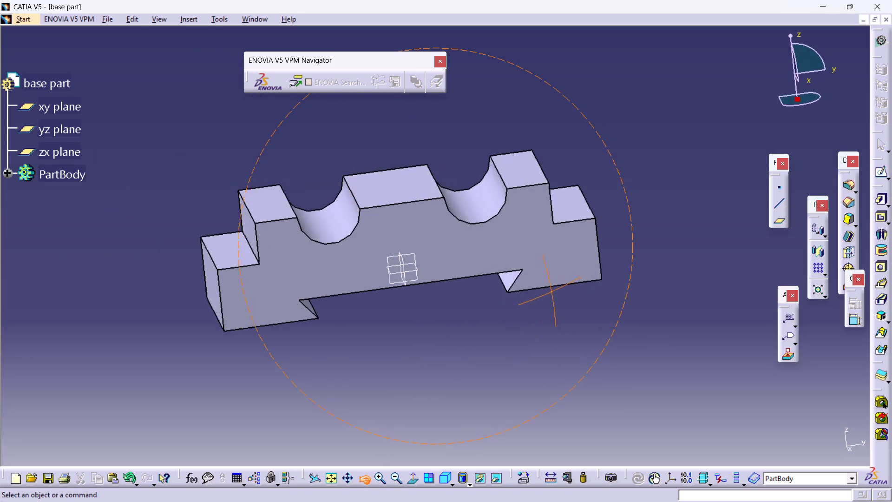
drag(552, 291, 389, 431)
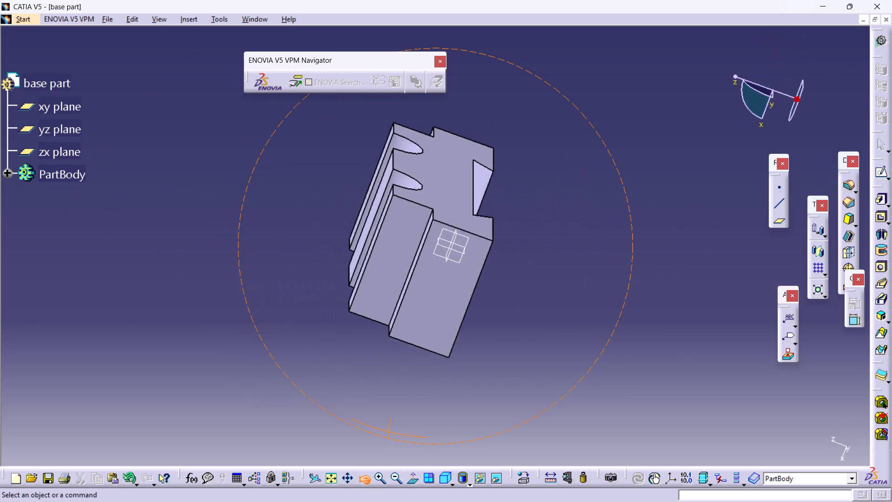
drag(389, 431, 518, 298)
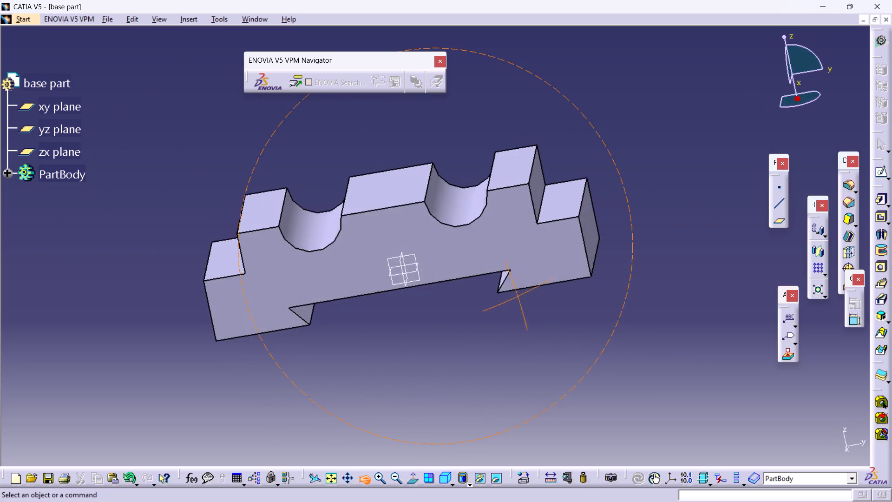
drag(518, 298, 446, 339)
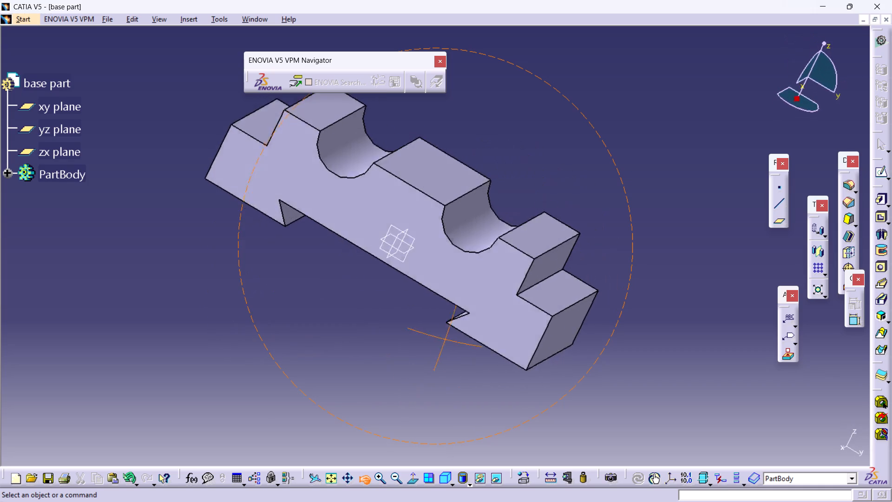
drag(446, 339, 531, 317)
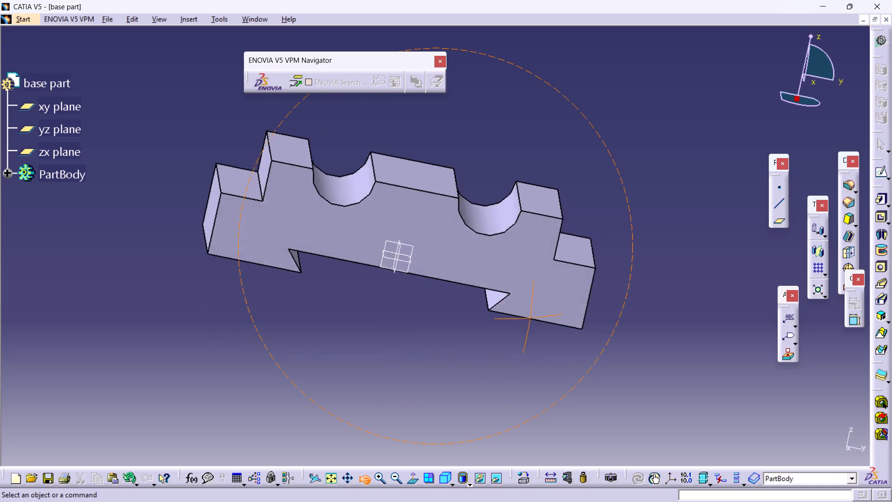
drag(531, 317, 525, 277)
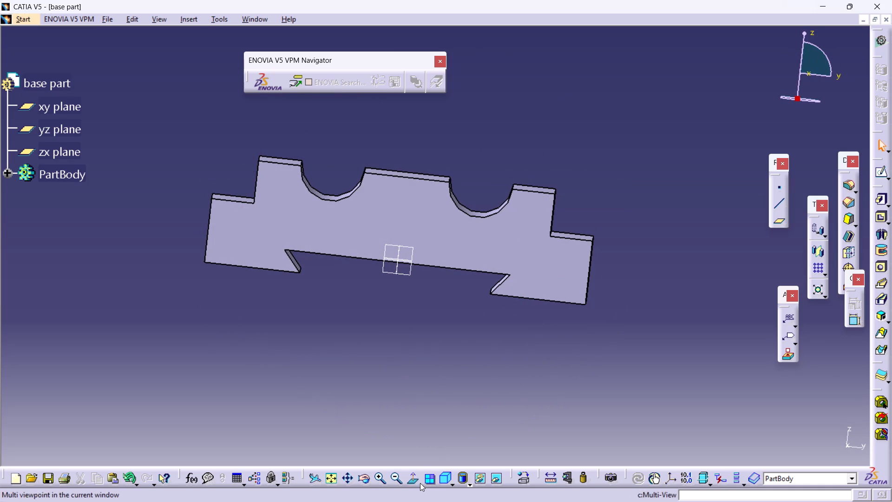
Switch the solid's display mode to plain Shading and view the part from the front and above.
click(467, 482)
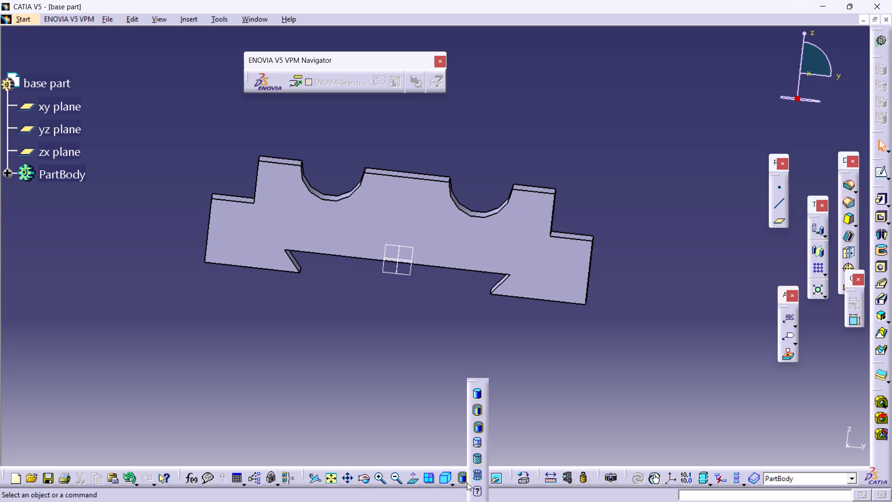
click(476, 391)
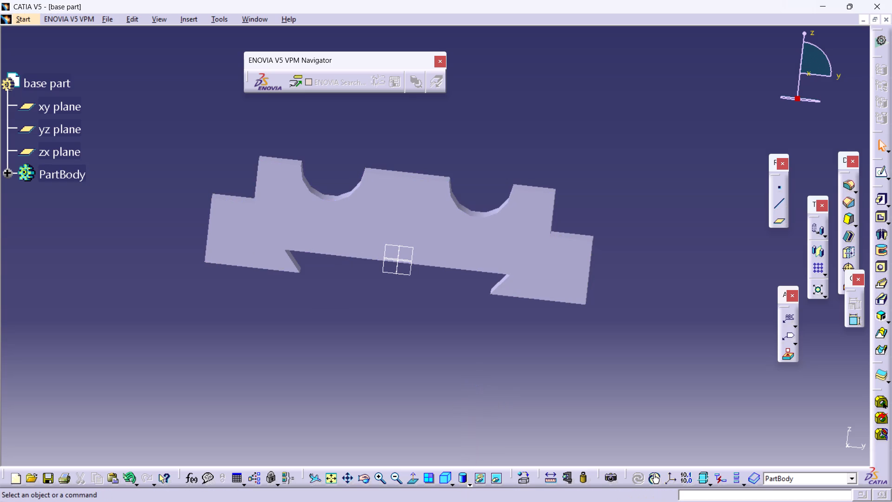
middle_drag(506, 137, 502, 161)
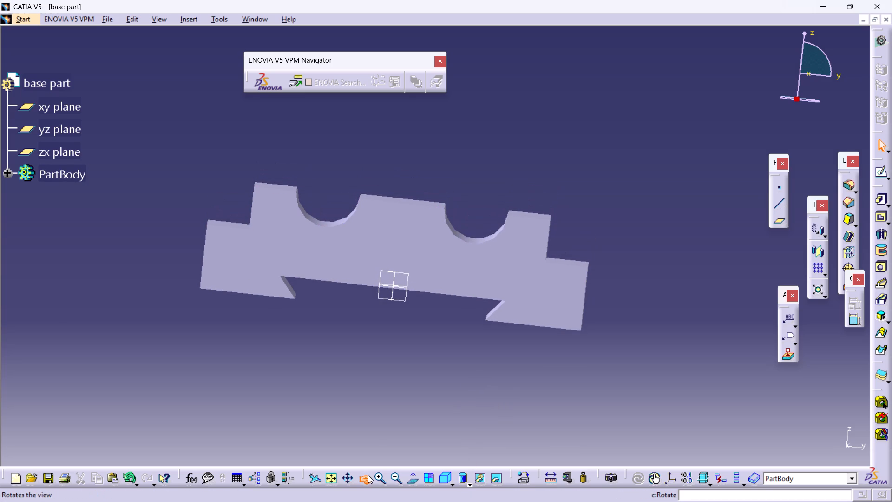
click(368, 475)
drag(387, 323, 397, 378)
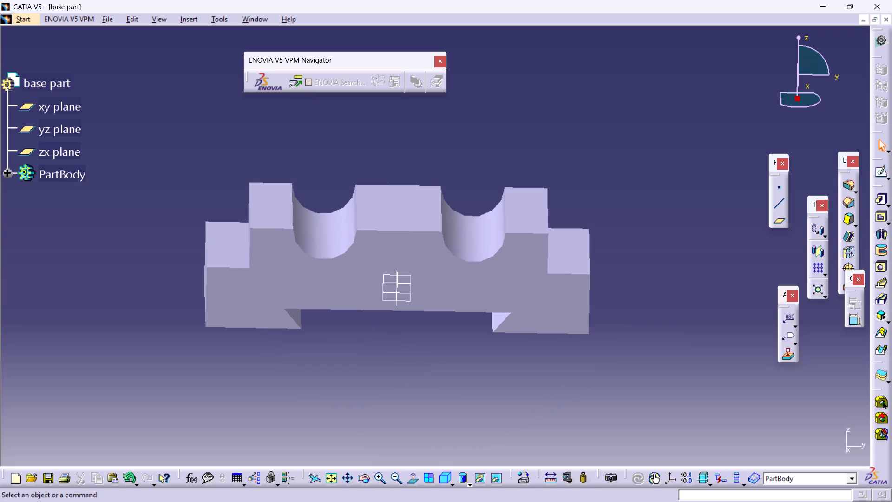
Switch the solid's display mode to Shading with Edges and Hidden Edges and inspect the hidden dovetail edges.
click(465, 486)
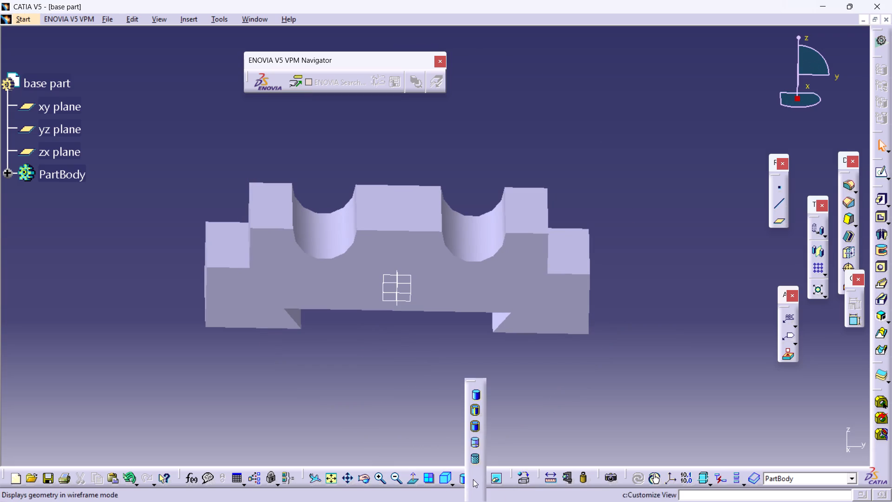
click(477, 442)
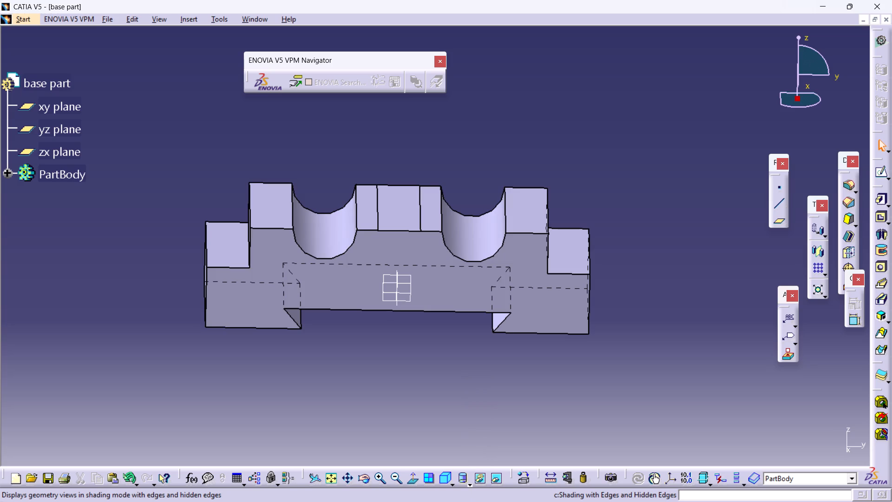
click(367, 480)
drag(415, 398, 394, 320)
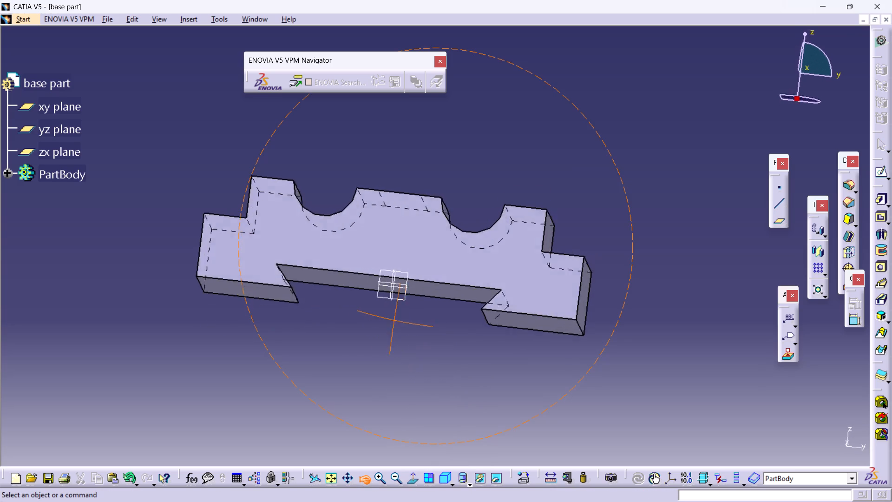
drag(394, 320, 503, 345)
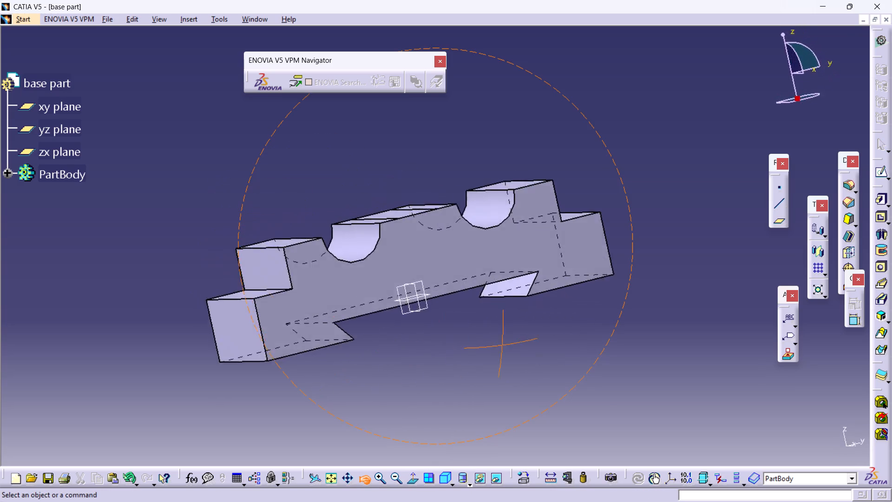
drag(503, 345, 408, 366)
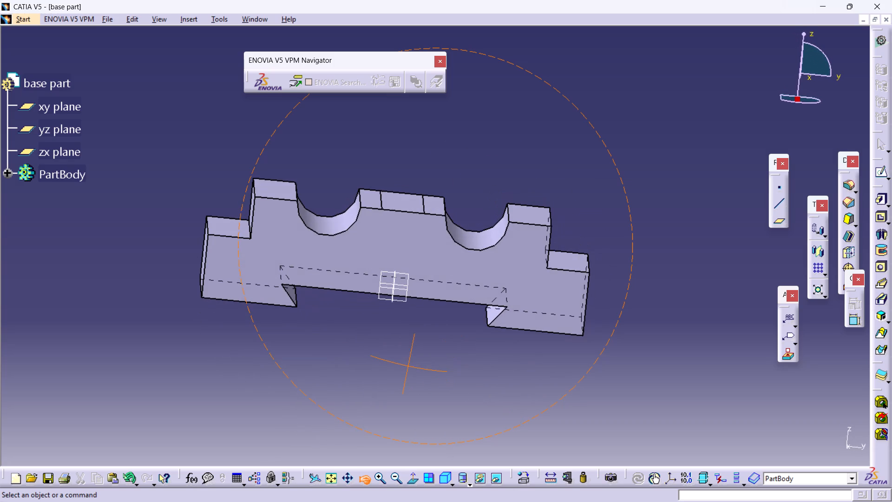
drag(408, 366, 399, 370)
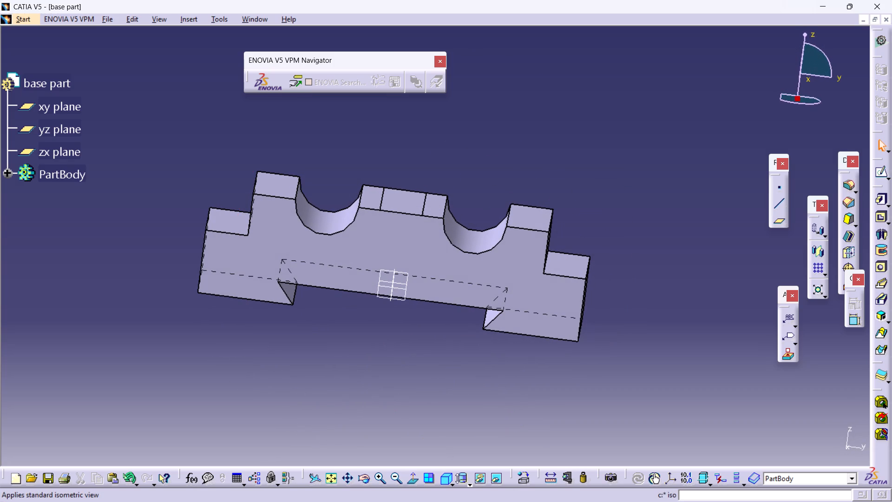
Return the solid's display mode to Shading with Edges without Smooth Edges and view the part's front face up close.
click(468, 485)
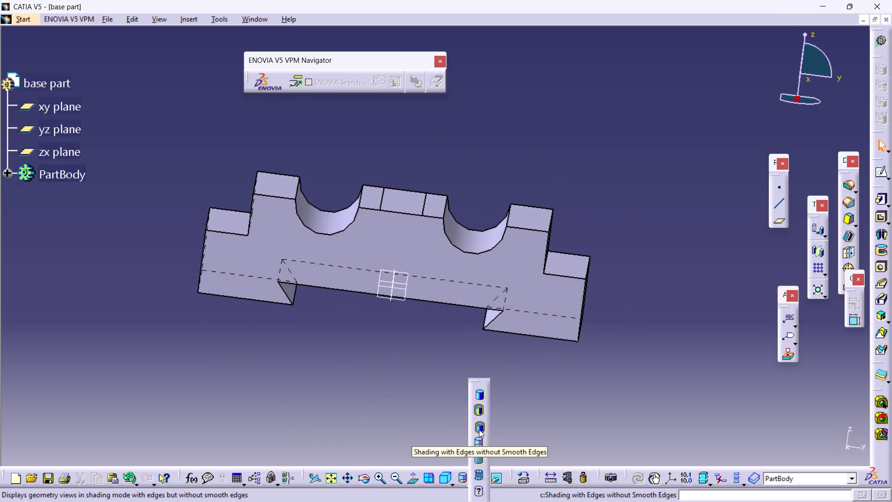
click(479, 423)
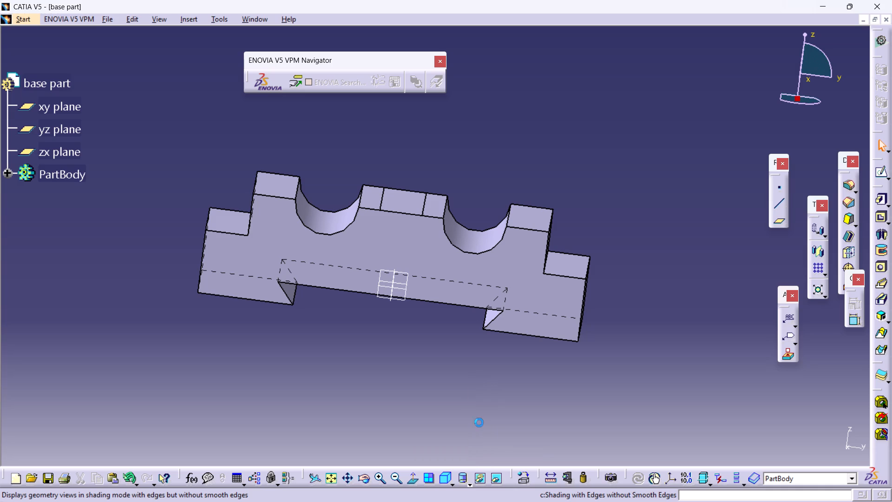
click(458, 390)
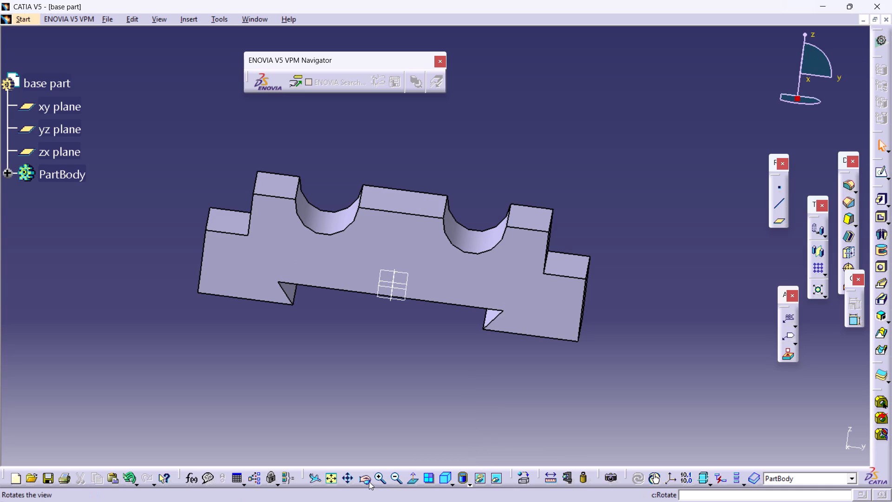
triple_click(379, 478)
click(379, 477)
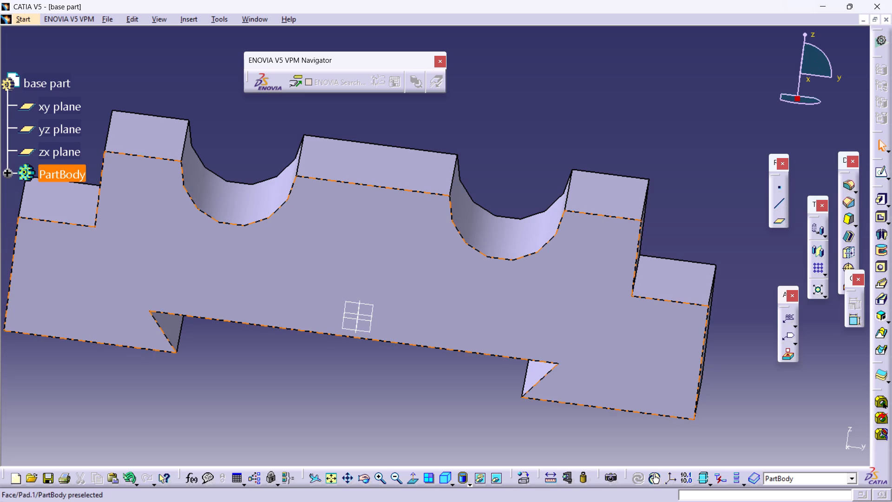
Start a new sketch on the front stepped-profile face of the padded solid.
click(881, 173)
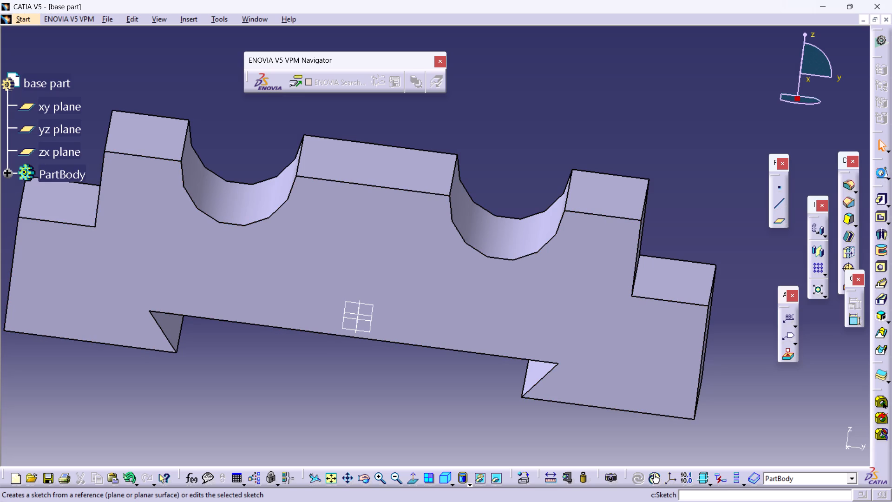
click(491, 315)
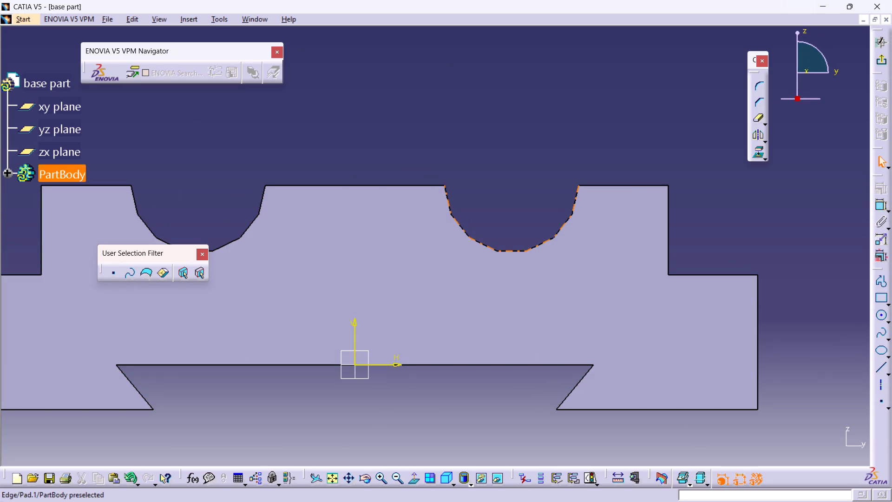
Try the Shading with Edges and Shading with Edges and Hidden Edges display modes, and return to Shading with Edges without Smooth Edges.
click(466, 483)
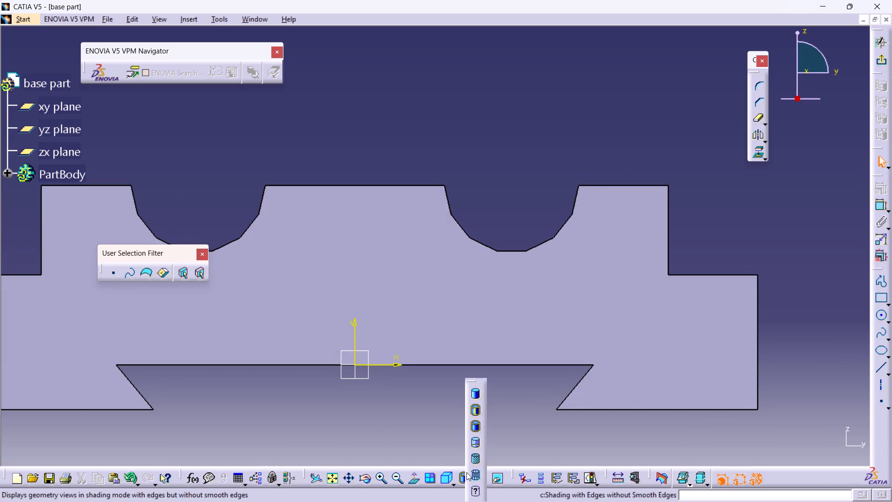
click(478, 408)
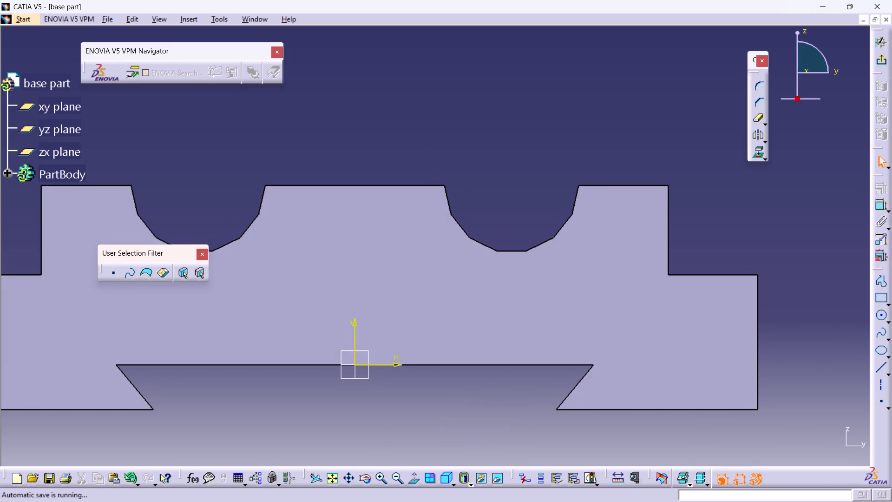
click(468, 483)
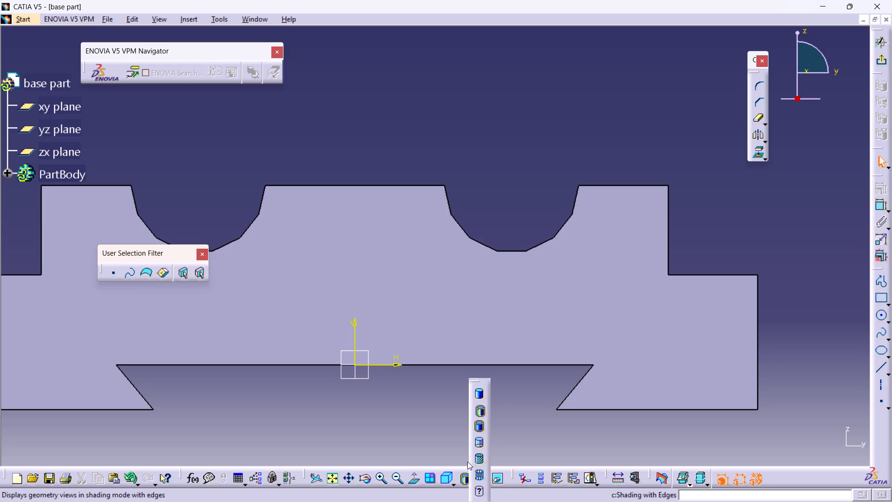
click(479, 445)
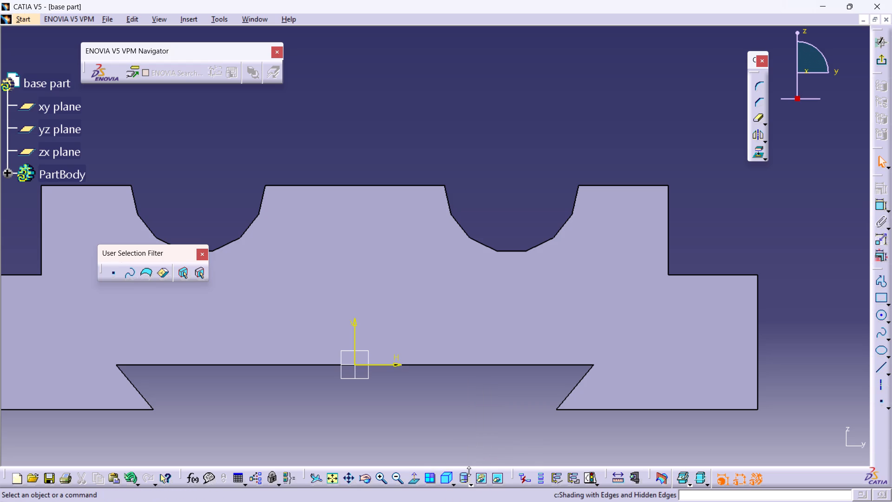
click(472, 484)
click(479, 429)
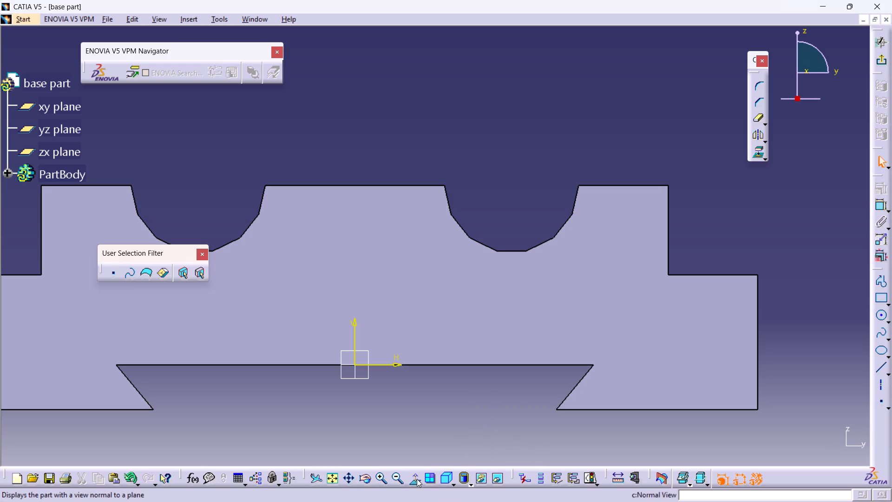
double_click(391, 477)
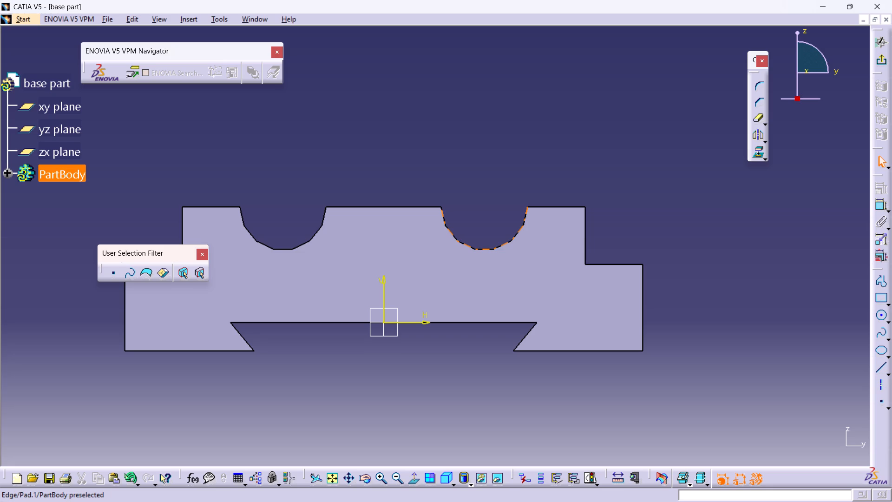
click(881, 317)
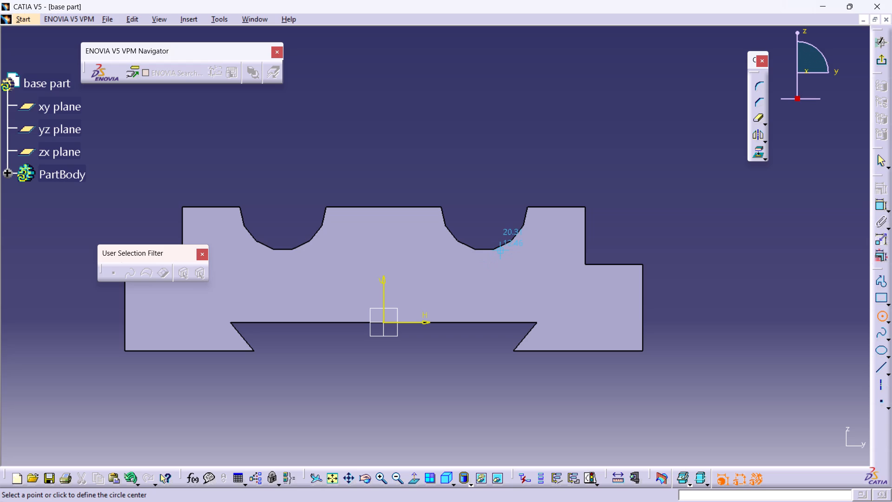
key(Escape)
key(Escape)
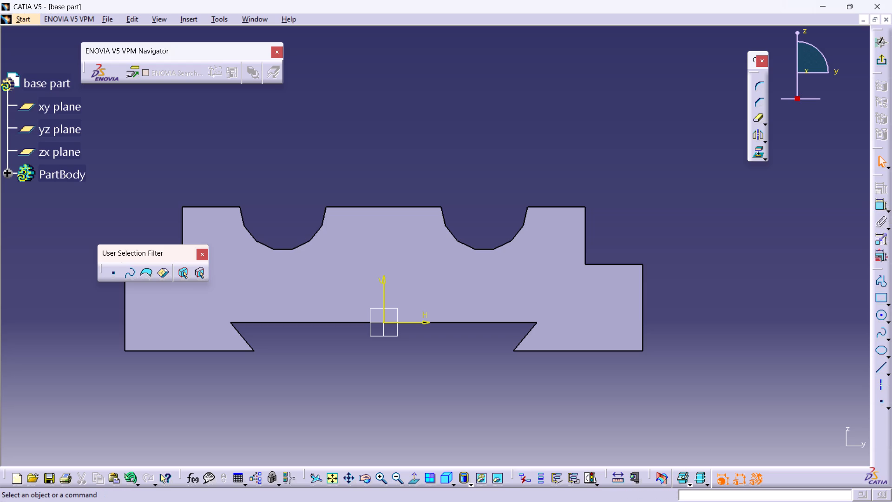
Project the edge of the semicircular recess on the positive-H side into the sketch.
click(761, 150)
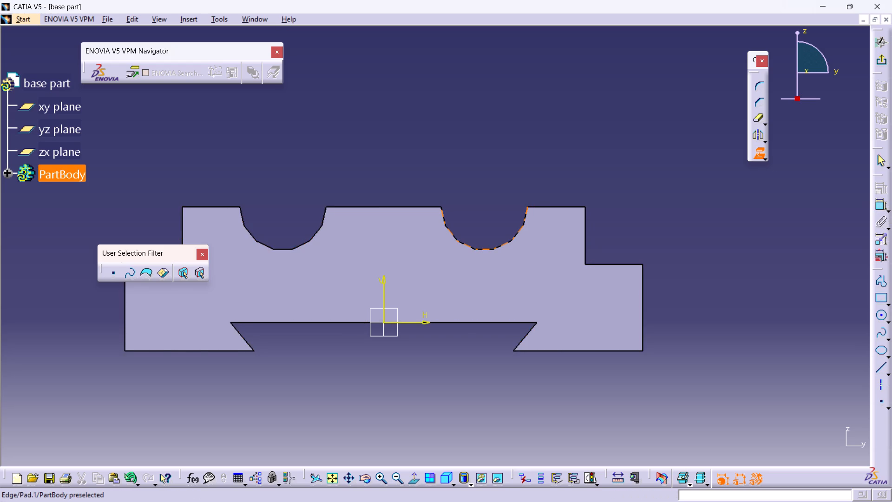
click(499, 245)
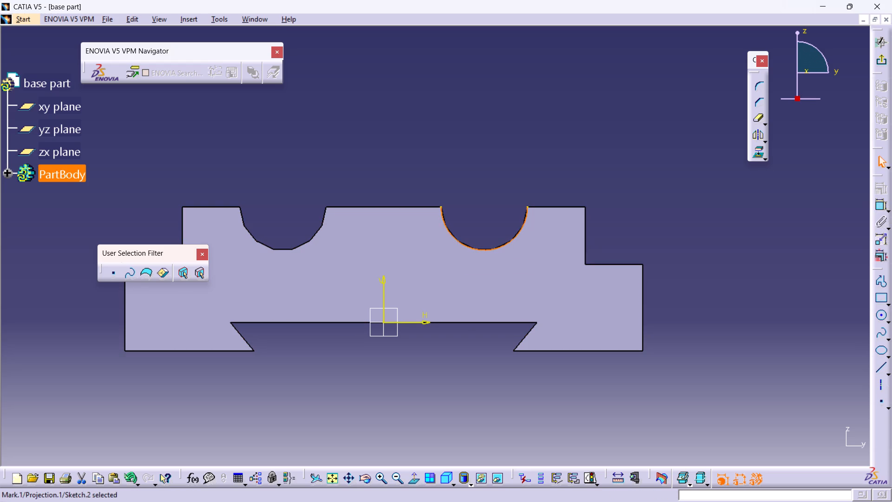
click(572, 161)
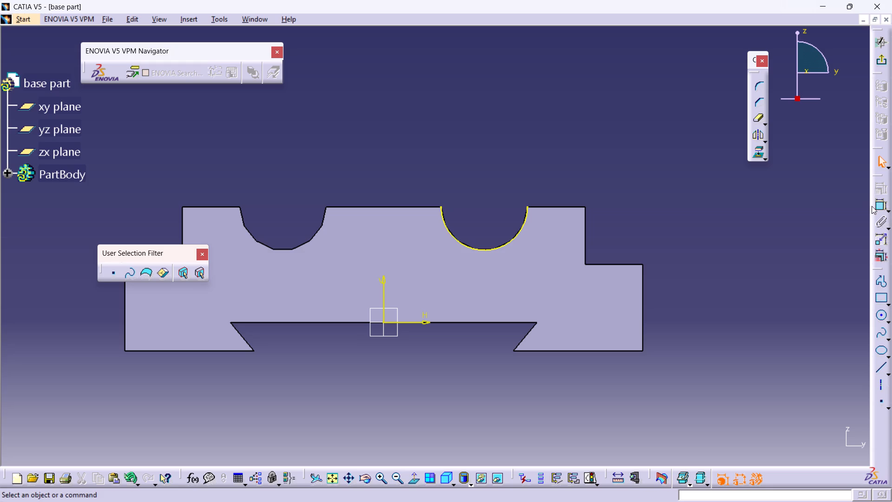
Sketch a circle about 26.6 in diameter above the projected recess arc and dimension its diameter.
click(882, 314)
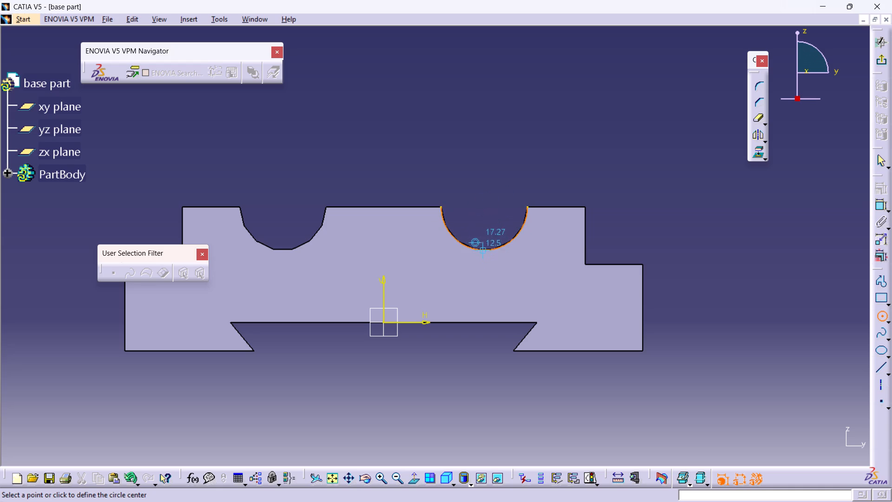
click(495, 126)
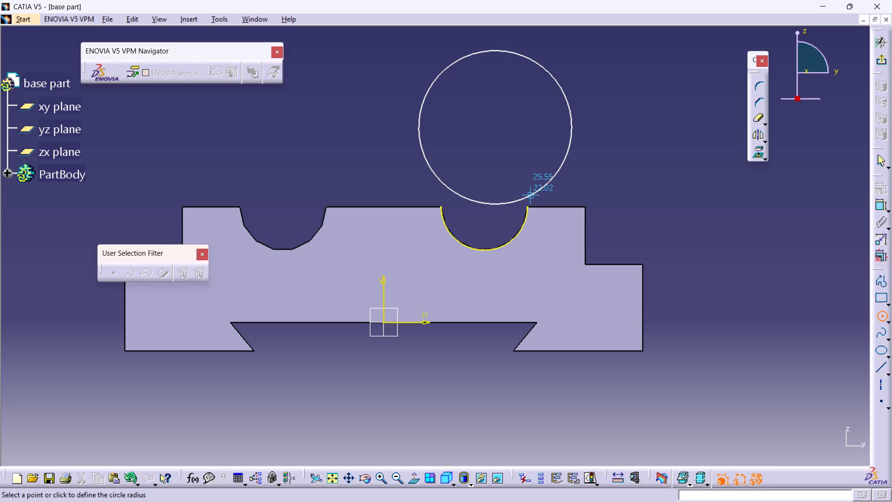
click(531, 196)
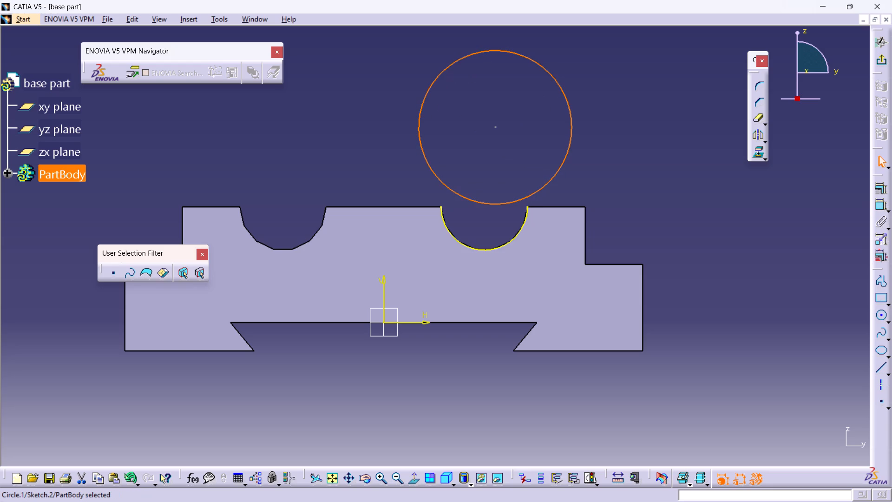
click(881, 205)
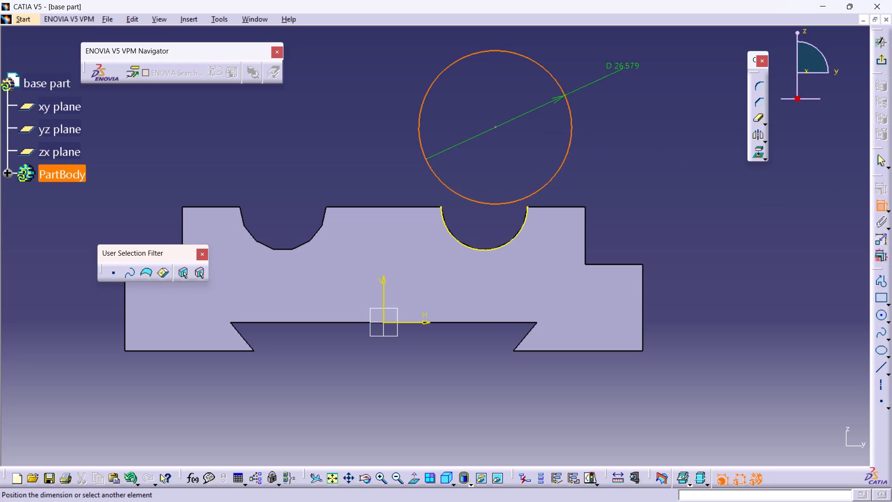
click(628, 64)
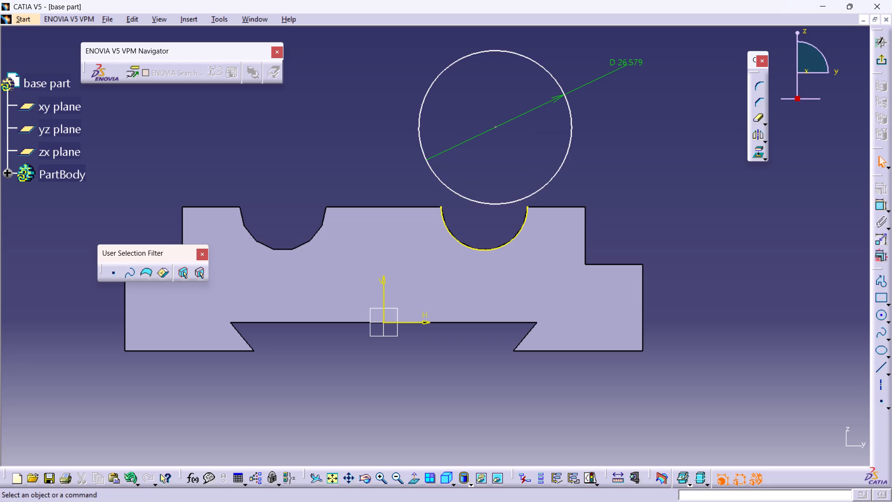
Set the circle's diameter to 25.
double_click(628, 64)
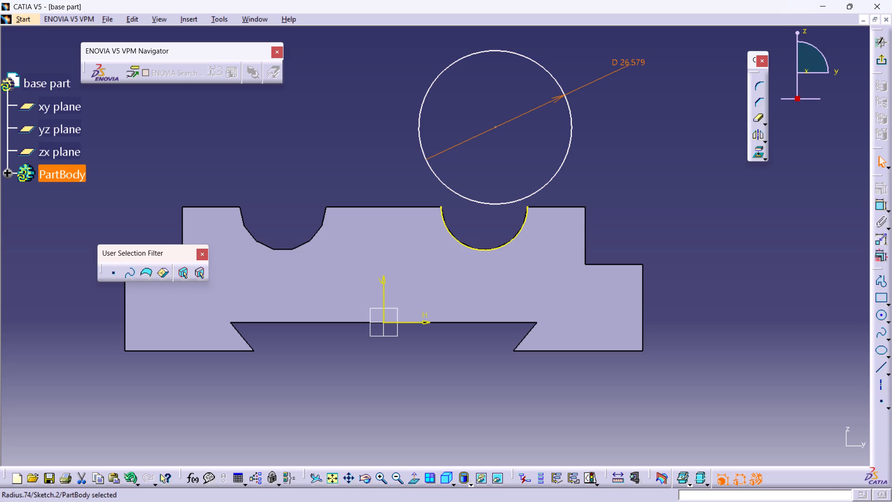
double_click(629, 65)
text(25)
key(Return)
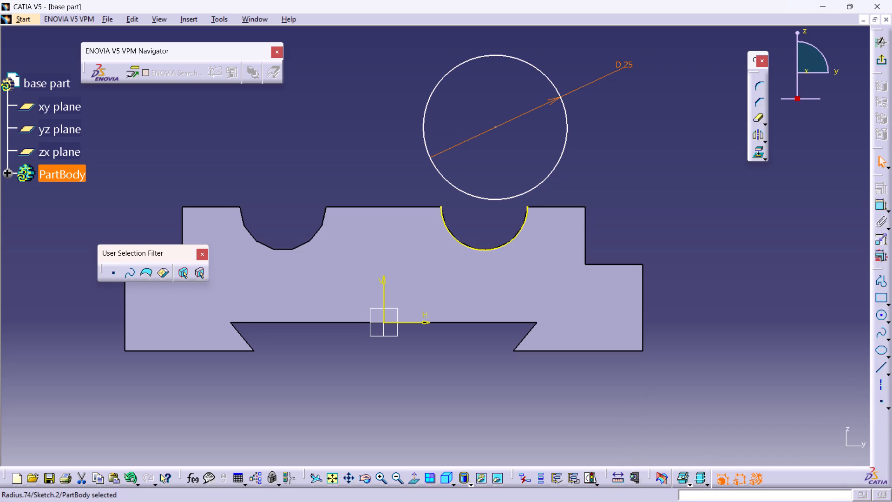
key(Escape)
key(Escape)
click(616, 159)
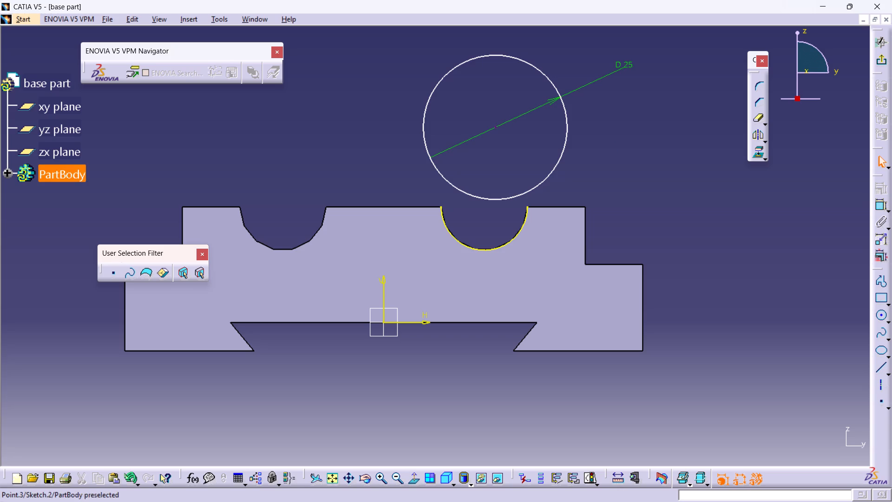
Constrain the 25-diameter circle to be concentric with the projected recess arc.
click(557, 165)
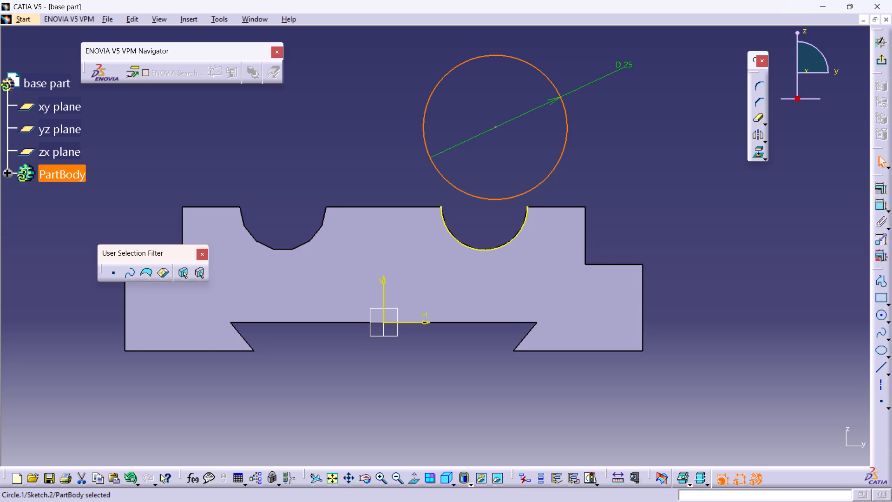
ctrl+click(513, 236)
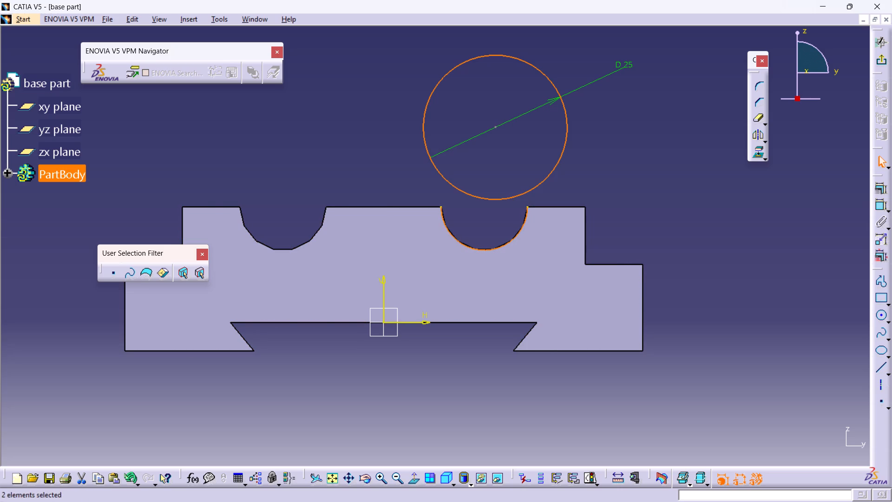
click(882, 205)
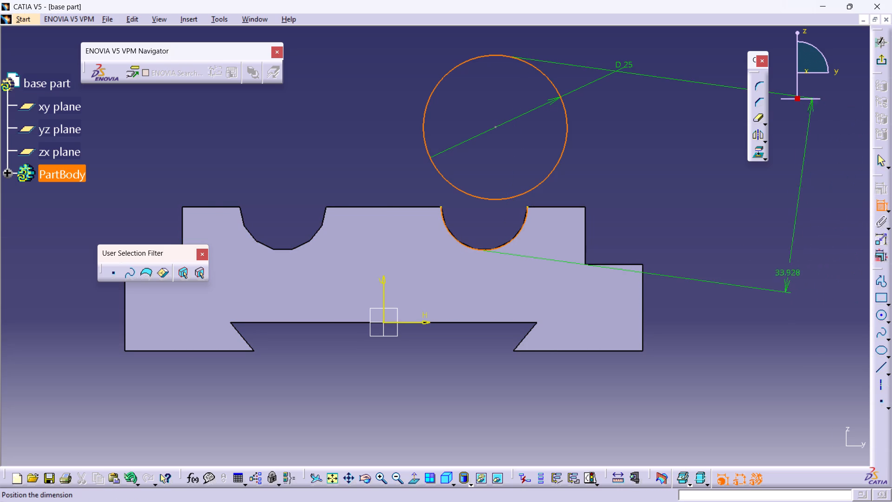
right_click(738, 237)
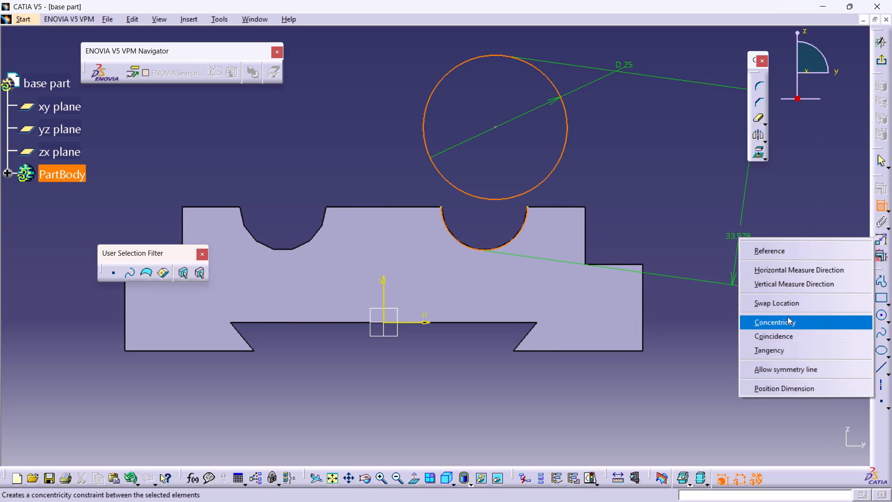
click(787, 317)
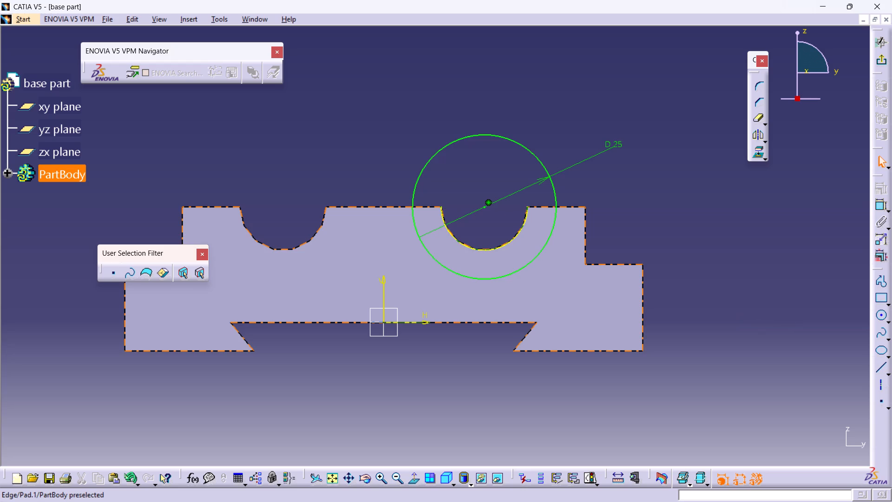
click(526, 79)
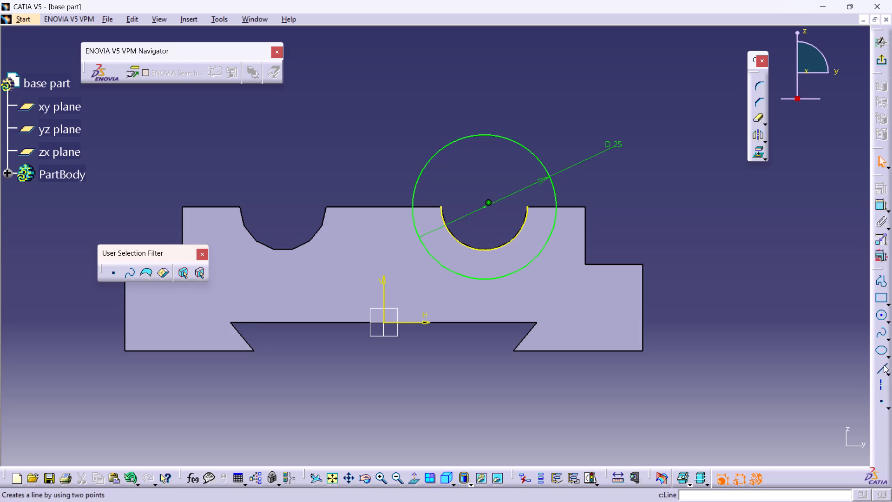
Draw a vertical profile line about 4.4 from the V axis, between the axis and the circle, extending above and below the part.
click(883, 283)
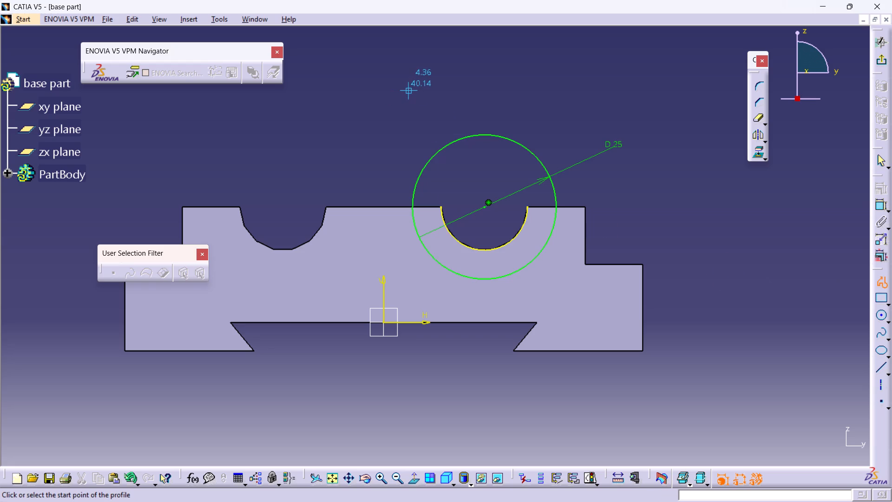
click(408, 92)
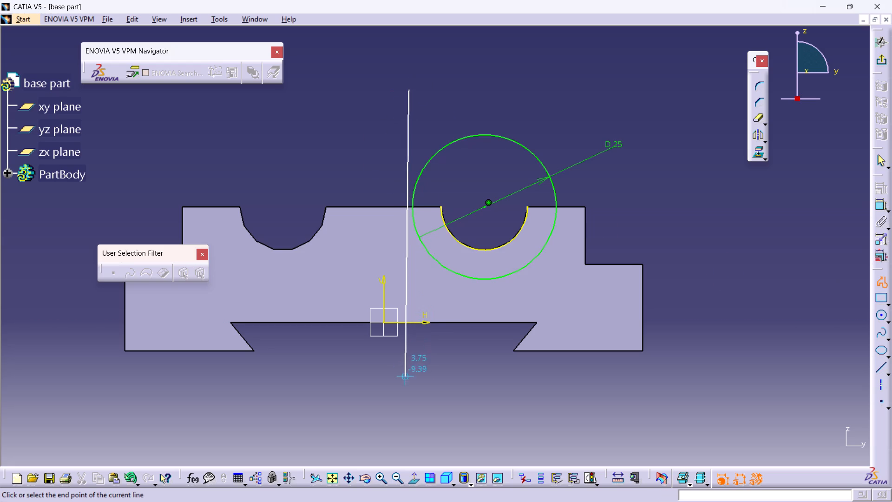
click(410, 423)
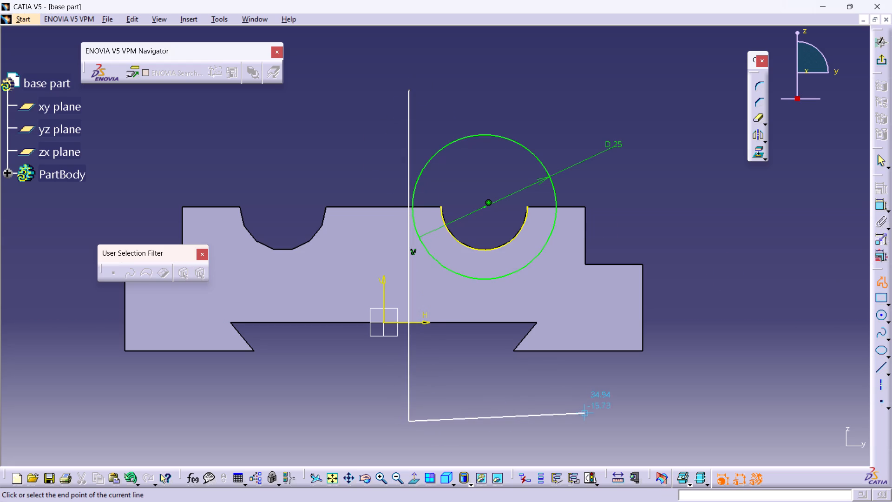
key(Escape)
key(Escape)
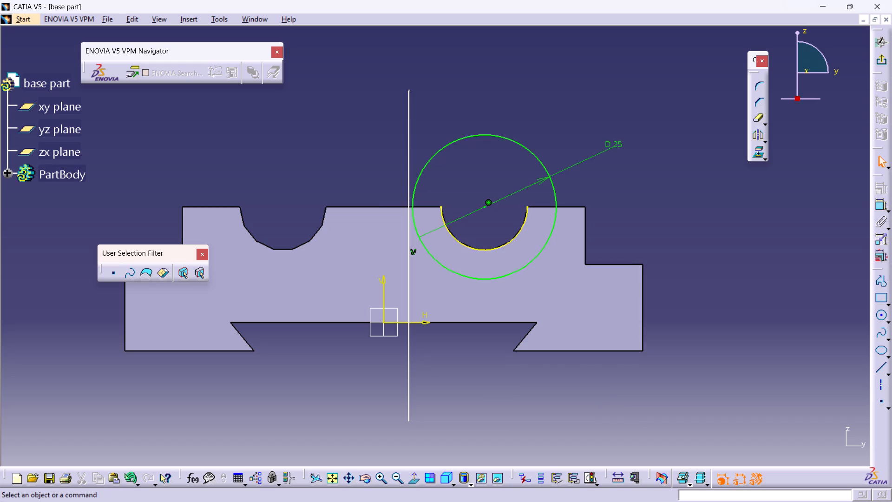
Dimension the distance between the vertical line and the sketch's V axis, placing the dimension below the part.
click(879, 209)
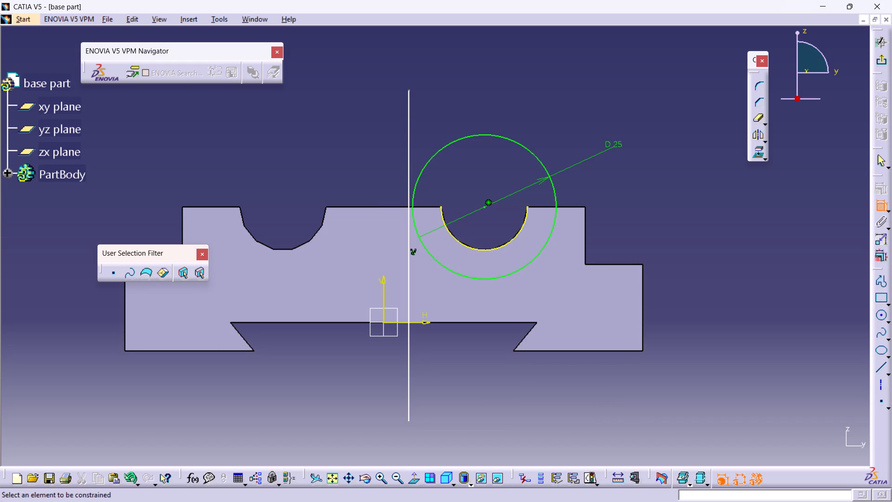
click(407, 298)
click(382, 302)
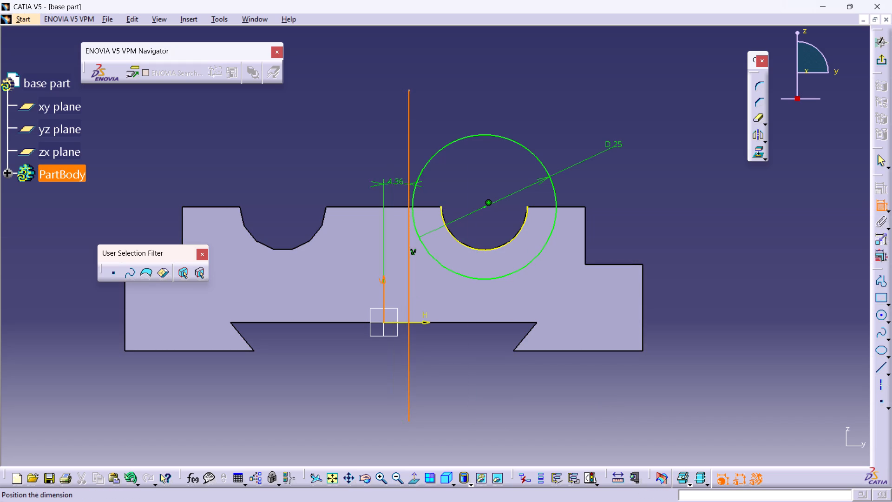
click(339, 414)
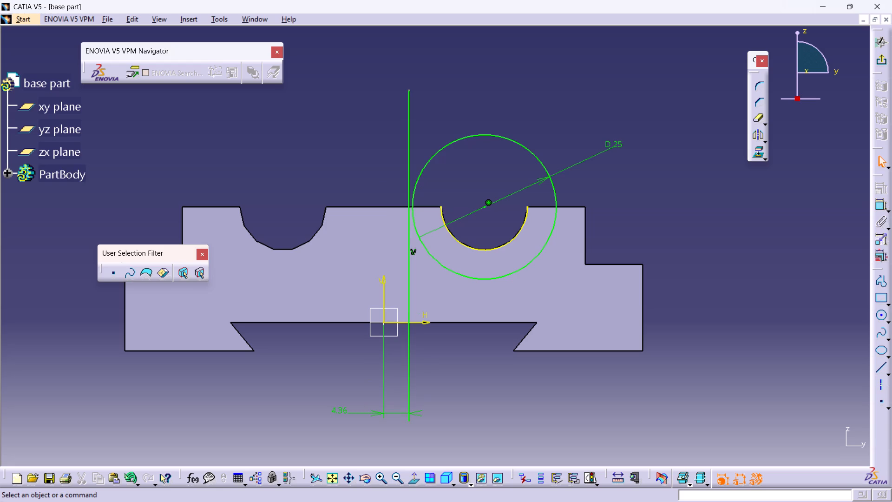
Set the vertical line's distance from the V axis to 7.5.
double_click(338, 414)
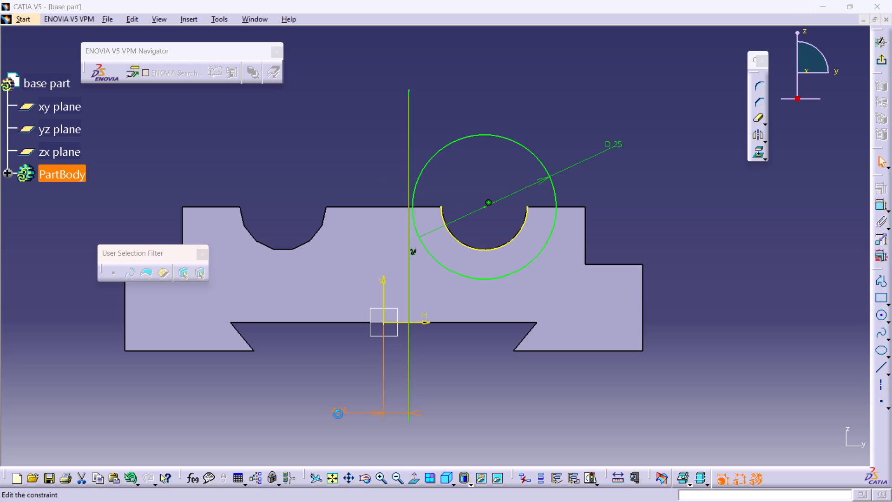
text(7.5)
key(Return)
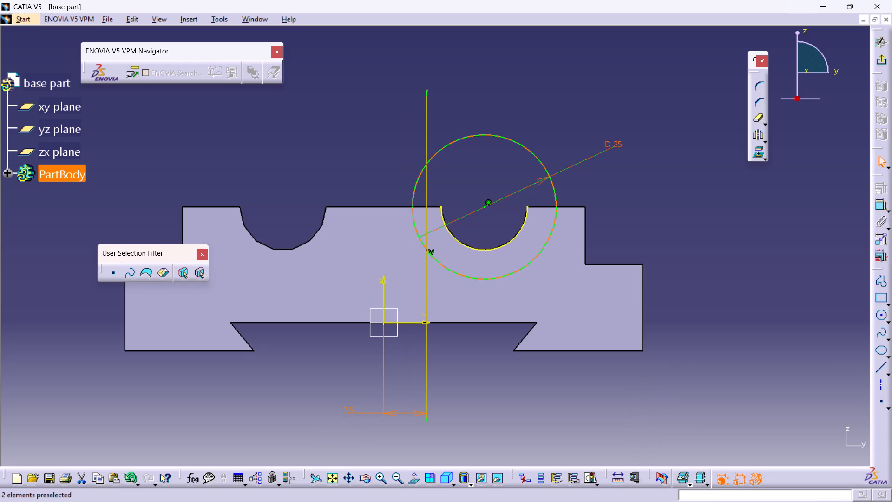
key(Escape)
key(Escape)
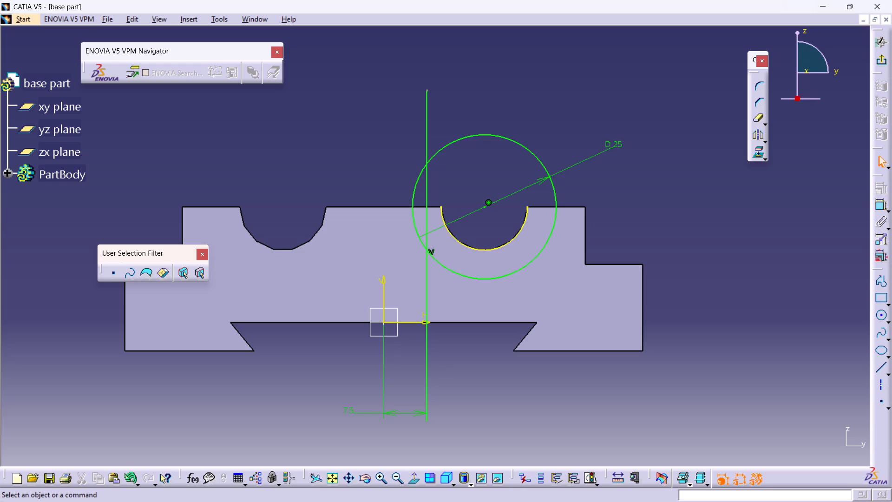
Draw a horizontal profile line about 33 long from the circle's lowest point across the vertical line and past the V axis.
click(878, 282)
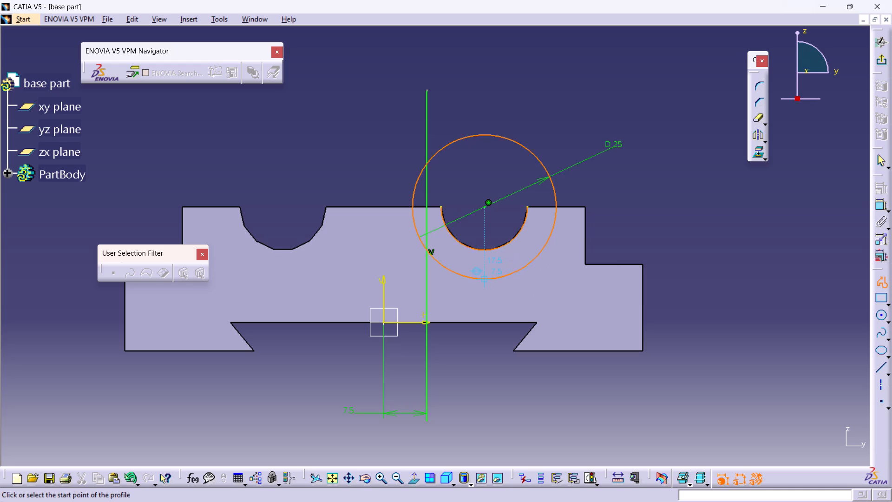
click(485, 277)
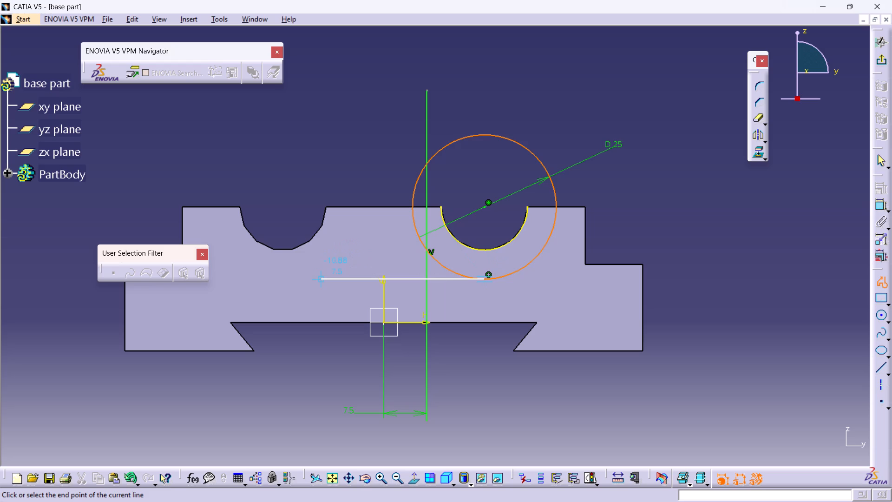
click(293, 284)
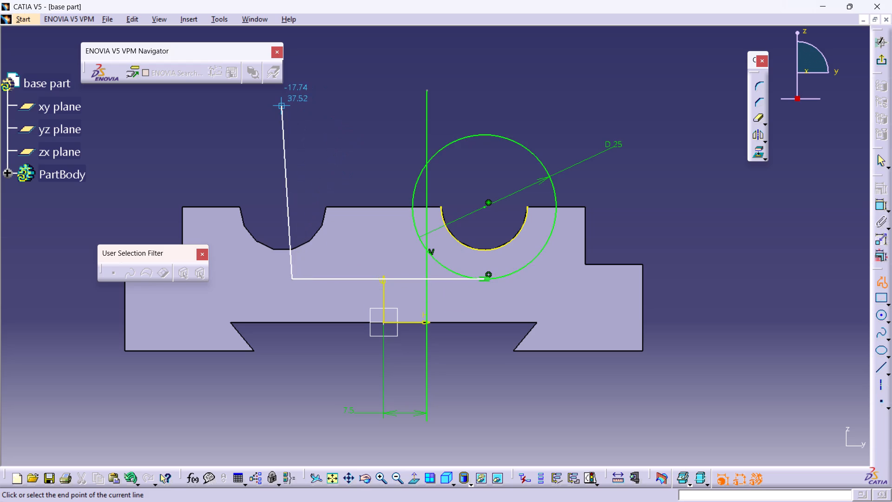
key(Escape)
key(Escape)
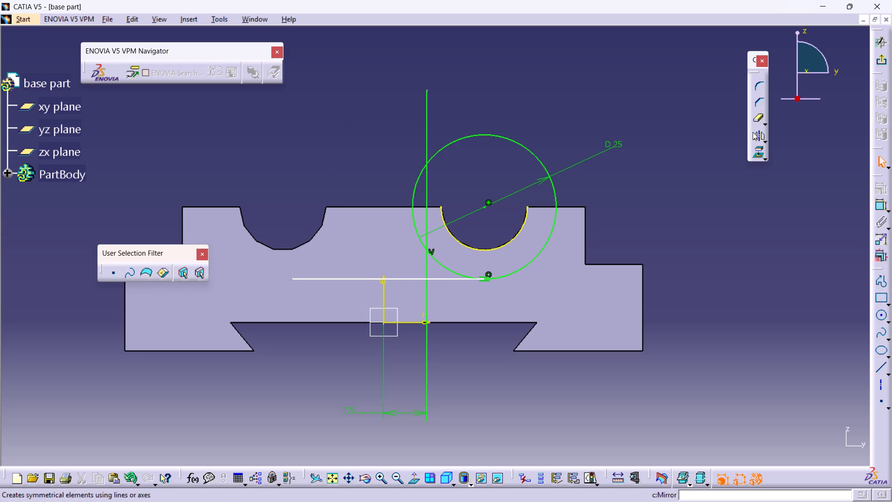
Trim away the end of the vertical line that extends above the circle.
double_click(759, 119)
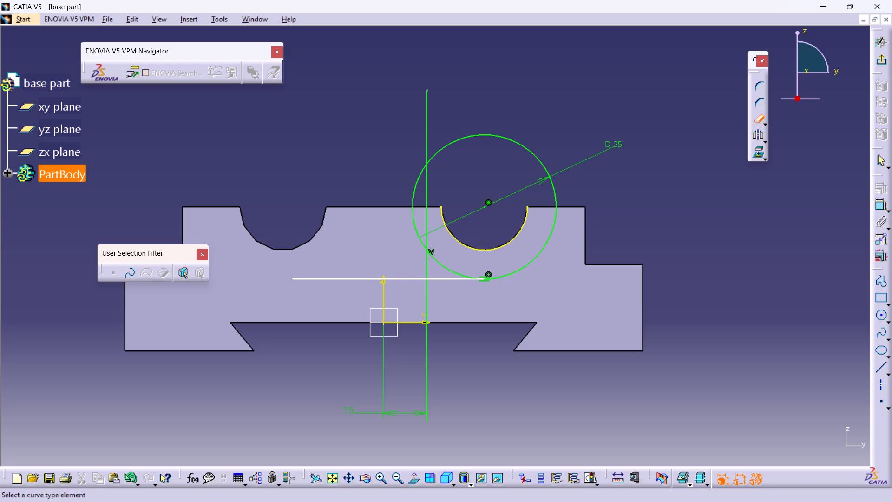
click(428, 127)
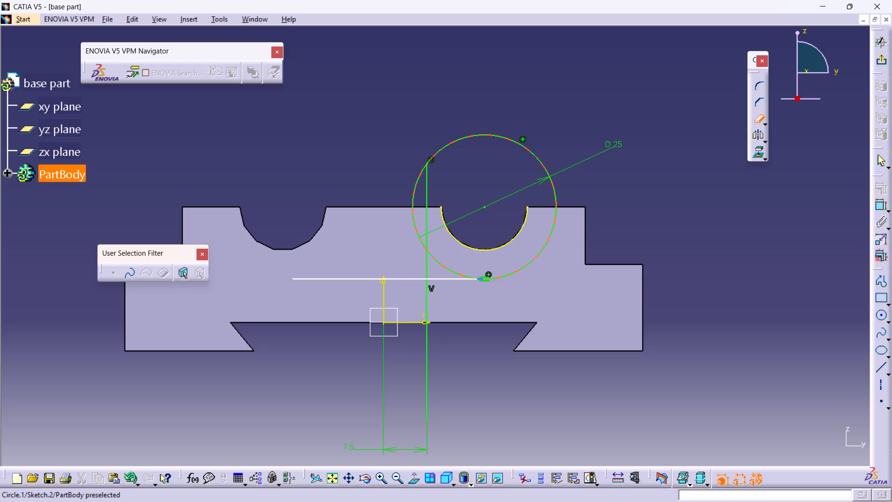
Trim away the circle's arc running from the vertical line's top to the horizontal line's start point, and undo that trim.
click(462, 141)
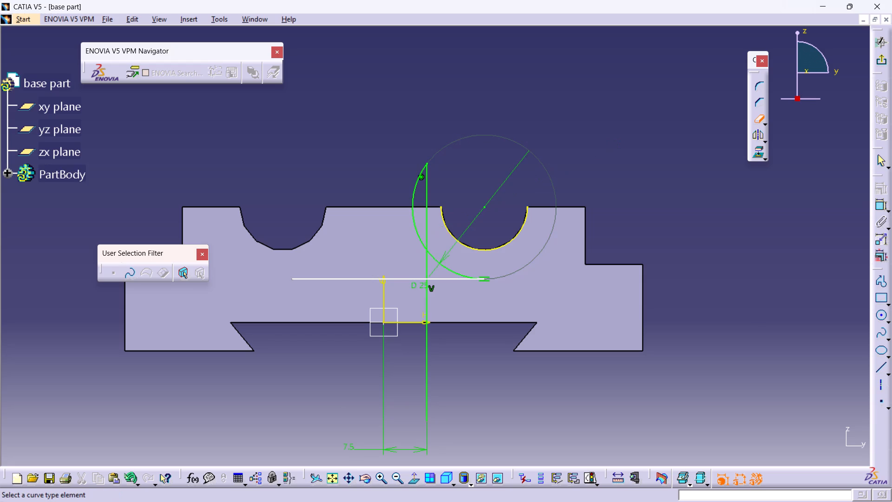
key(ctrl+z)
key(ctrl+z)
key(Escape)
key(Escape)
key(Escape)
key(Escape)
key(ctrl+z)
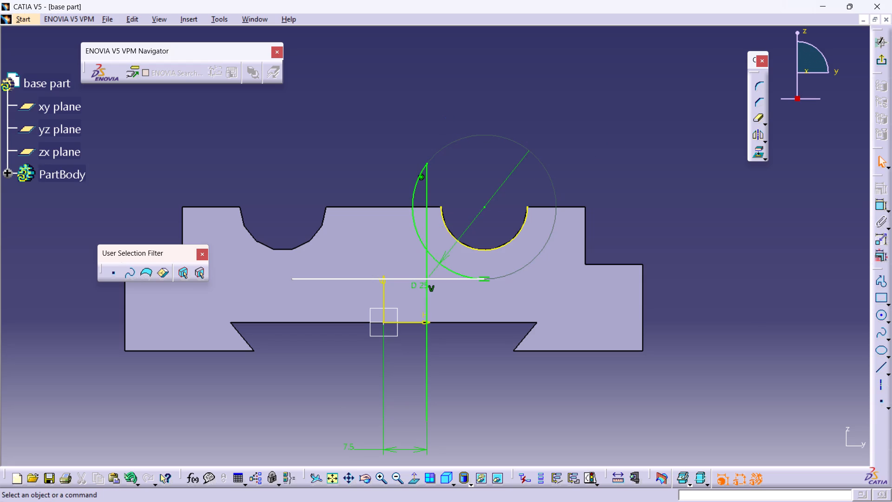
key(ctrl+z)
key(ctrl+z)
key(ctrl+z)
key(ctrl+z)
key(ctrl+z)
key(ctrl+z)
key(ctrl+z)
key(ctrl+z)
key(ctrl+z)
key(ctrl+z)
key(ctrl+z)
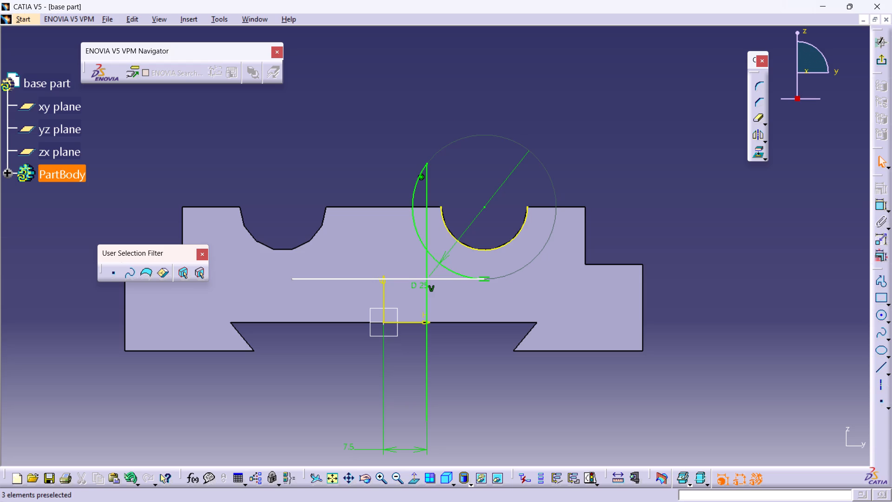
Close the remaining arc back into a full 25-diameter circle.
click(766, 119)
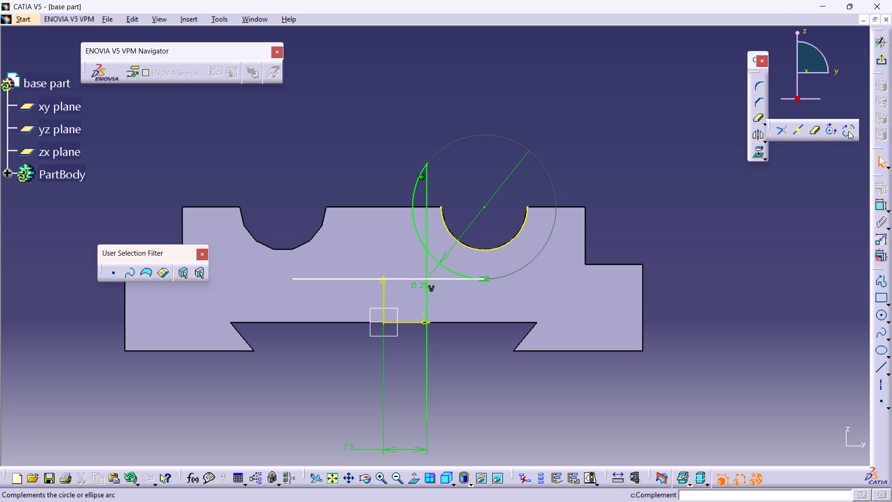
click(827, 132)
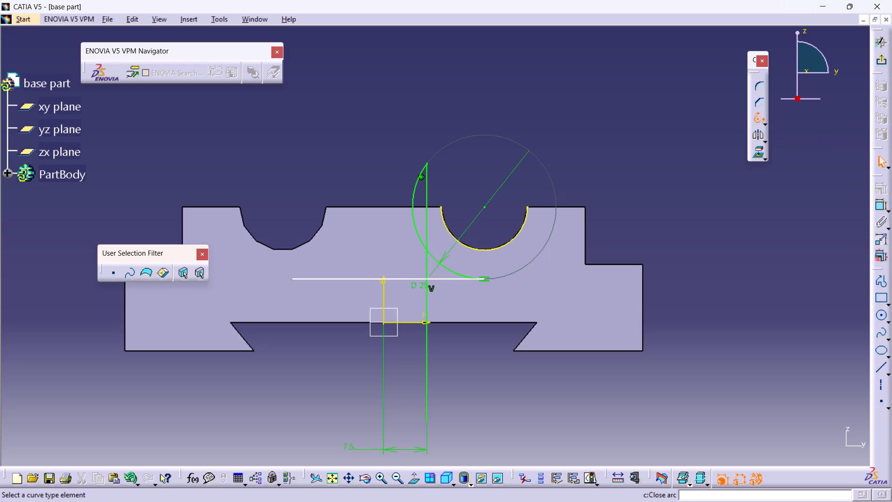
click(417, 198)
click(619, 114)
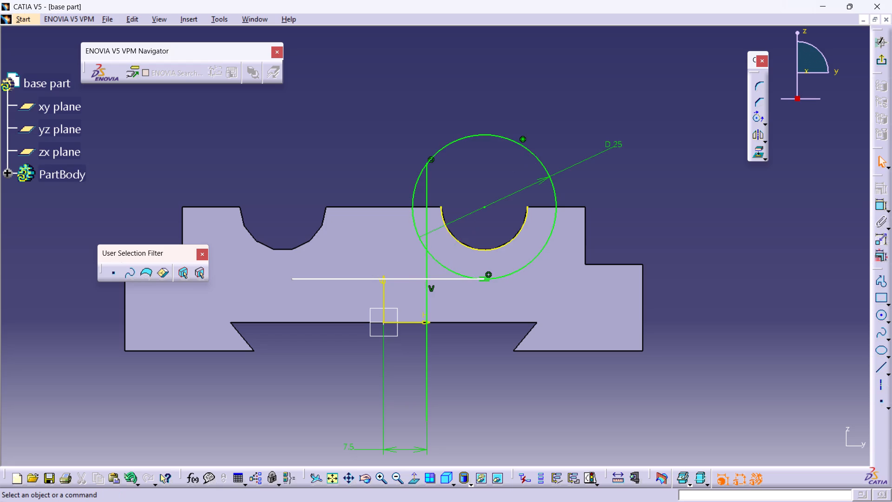
Project the part's top edge between the round recess and the stepped side onto the sketch plane.
click(763, 122)
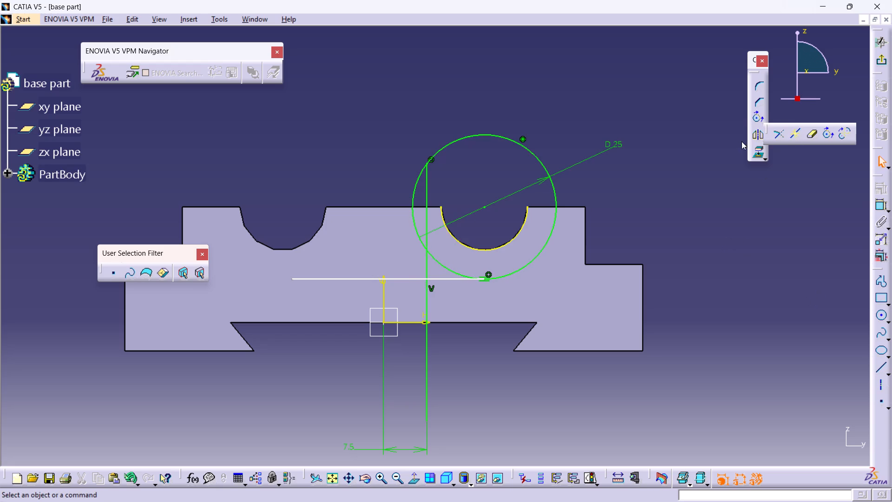
click(759, 155)
click(759, 155)
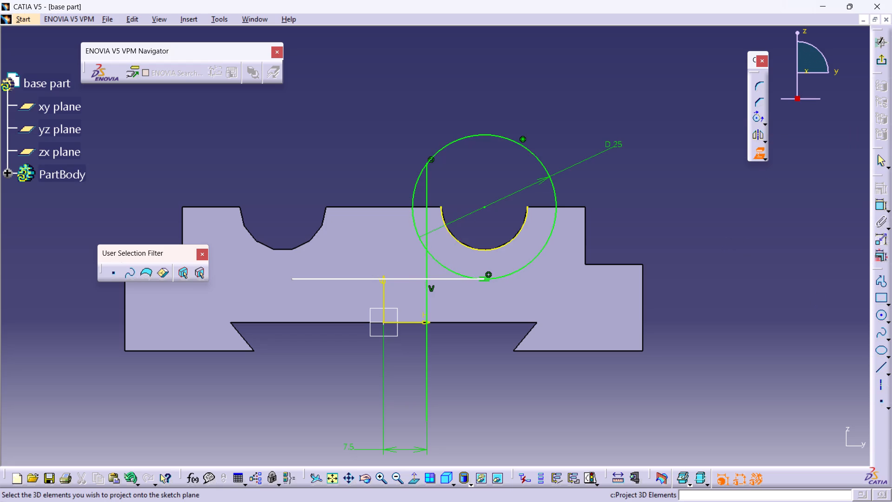
click(575, 207)
click(689, 190)
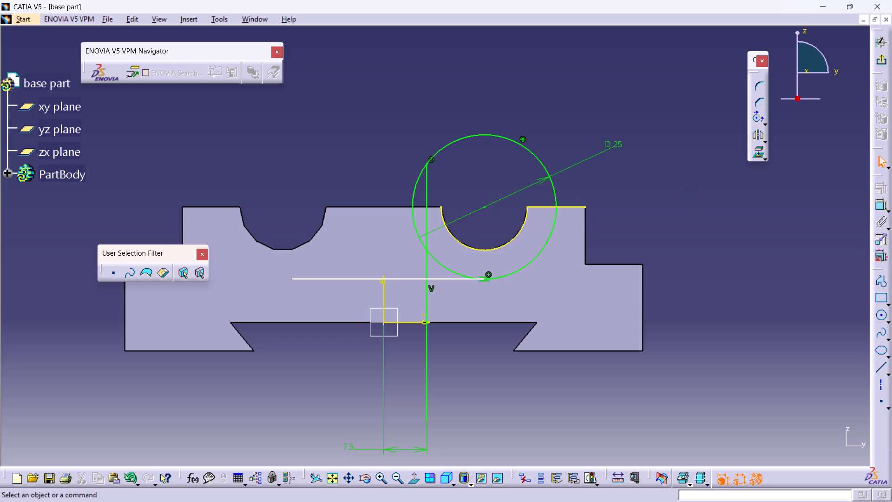
Trim away the circle's upper arc between the vertical line and the projected top edge.
click(765, 121)
click(820, 130)
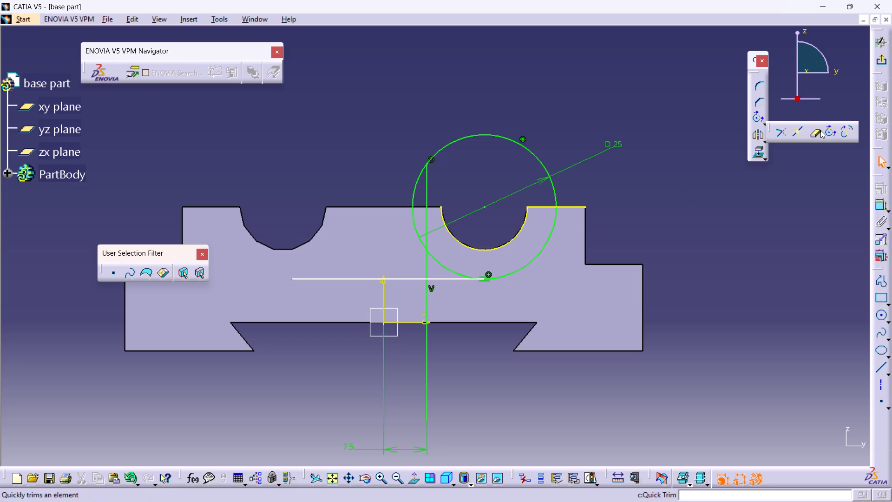
click(512, 138)
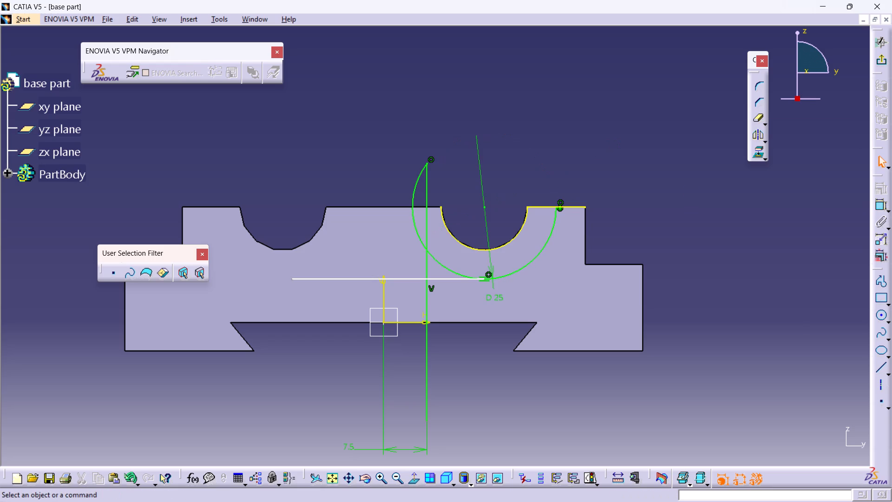
click(416, 183)
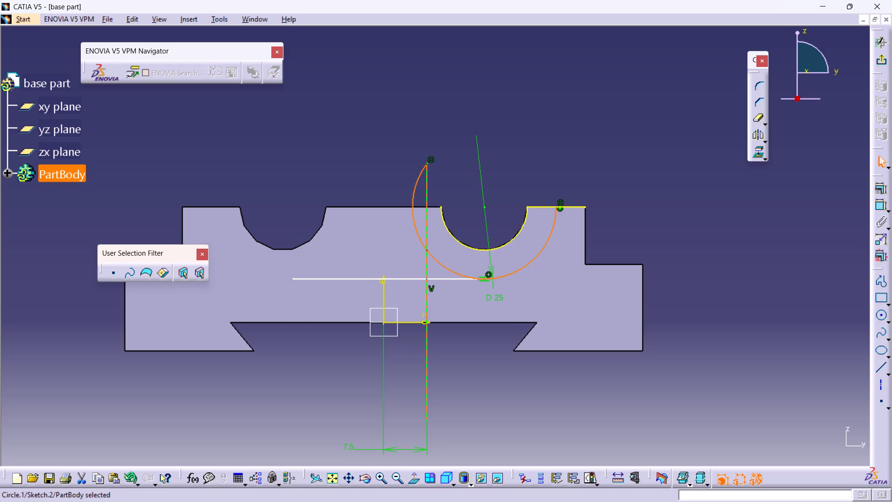
click(589, 165)
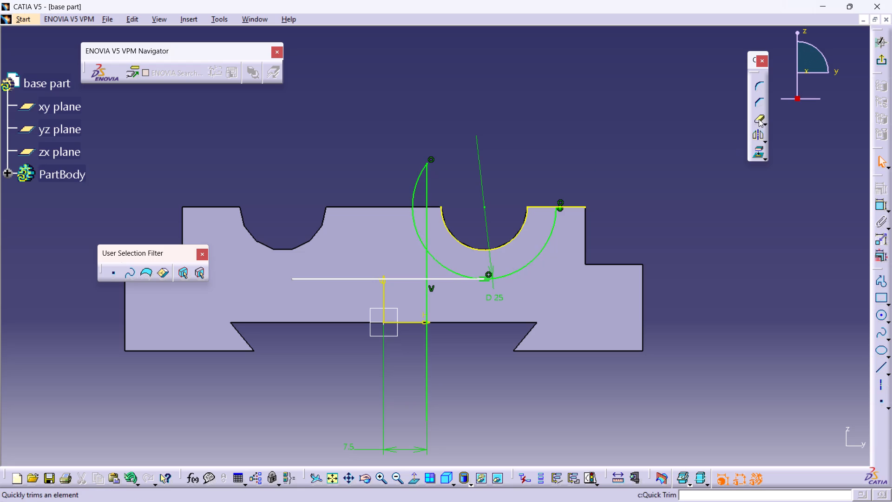
Trim the two lines to their common corner and the circle to the arc between its lowest point and the projected top edge.
double_click(759, 119)
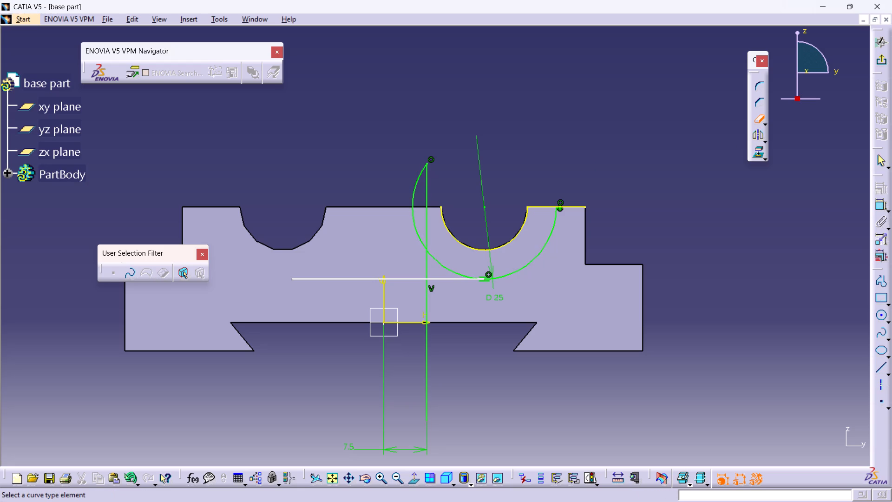
click(427, 185)
click(414, 196)
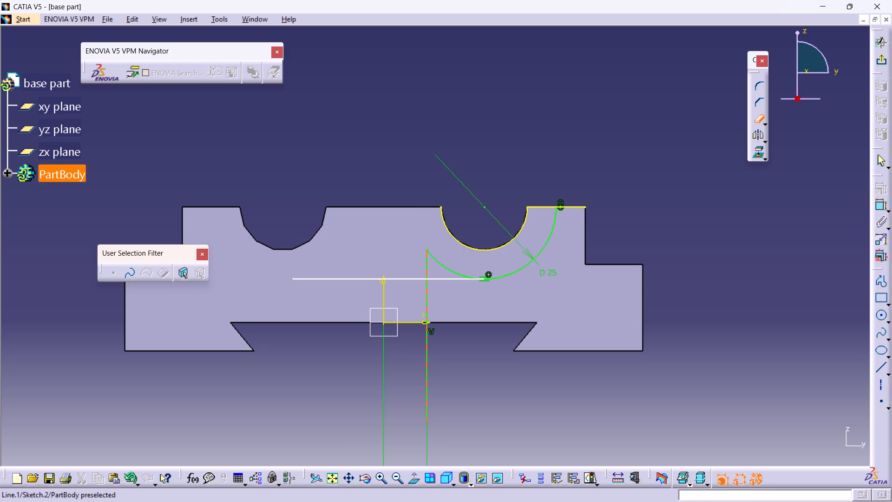
click(445, 267)
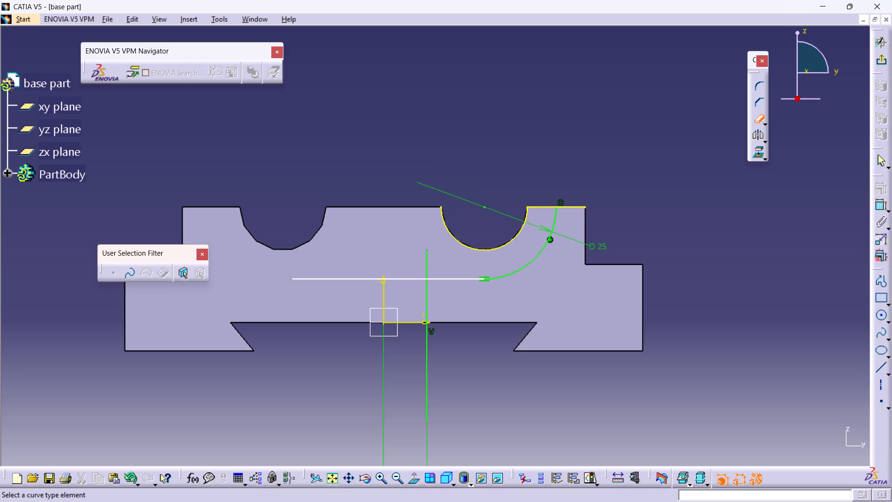
click(426, 271)
click(400, 283)
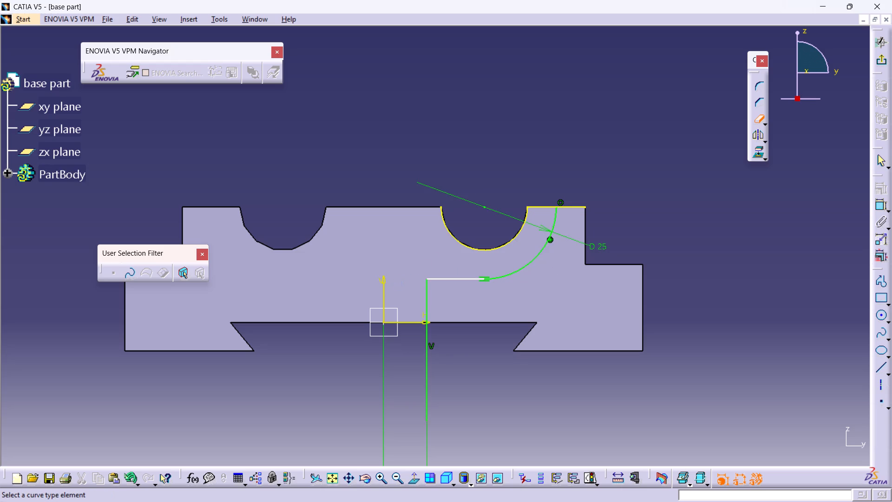
click(454, 145)
Trim away the projected top edge beyond the 25-diameter arc.
click(581, 206)
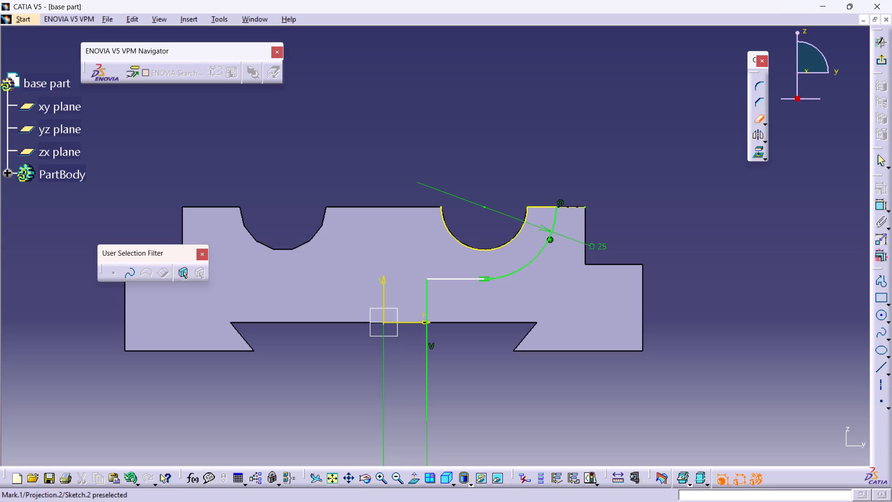
Remove the vertical line below the horizontal line's free end with Quick Trim.
click(424, 399)
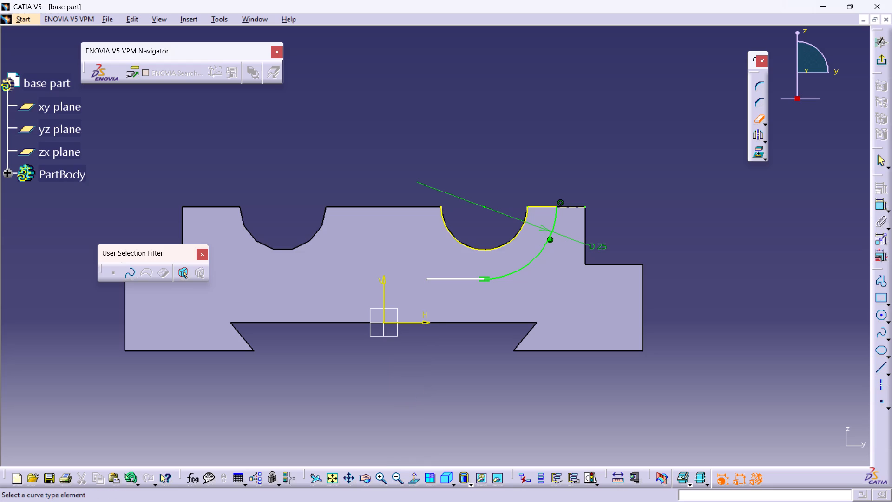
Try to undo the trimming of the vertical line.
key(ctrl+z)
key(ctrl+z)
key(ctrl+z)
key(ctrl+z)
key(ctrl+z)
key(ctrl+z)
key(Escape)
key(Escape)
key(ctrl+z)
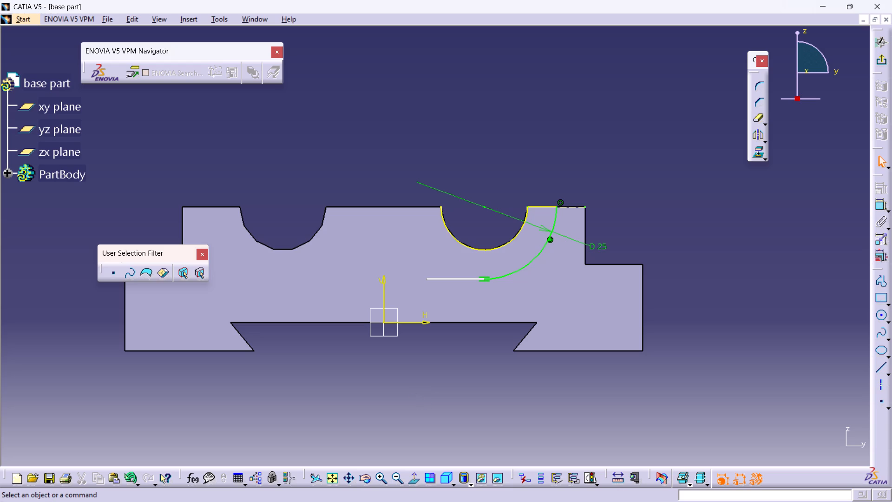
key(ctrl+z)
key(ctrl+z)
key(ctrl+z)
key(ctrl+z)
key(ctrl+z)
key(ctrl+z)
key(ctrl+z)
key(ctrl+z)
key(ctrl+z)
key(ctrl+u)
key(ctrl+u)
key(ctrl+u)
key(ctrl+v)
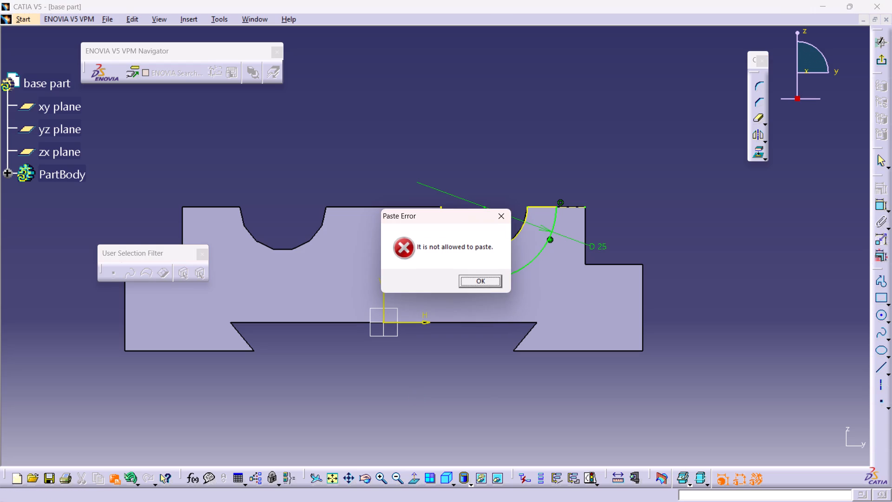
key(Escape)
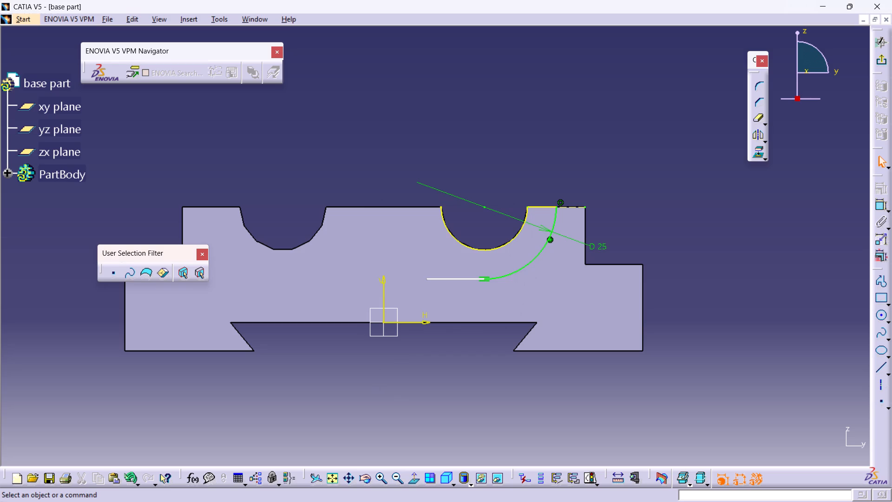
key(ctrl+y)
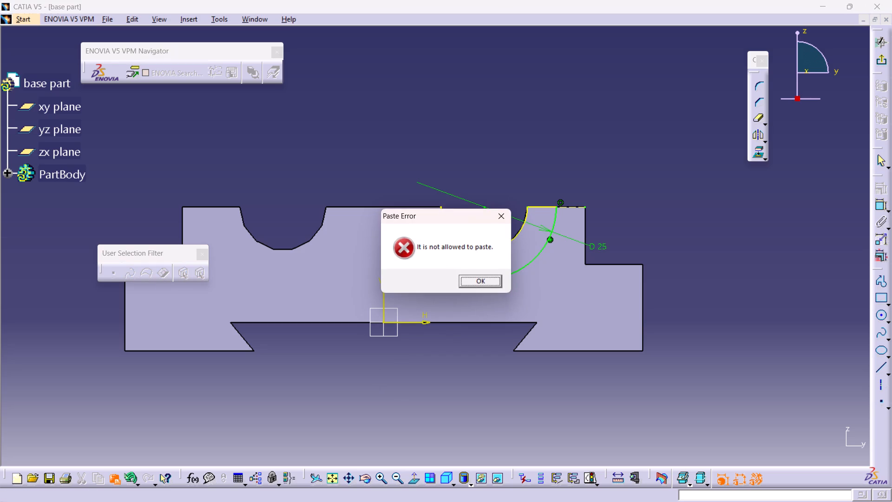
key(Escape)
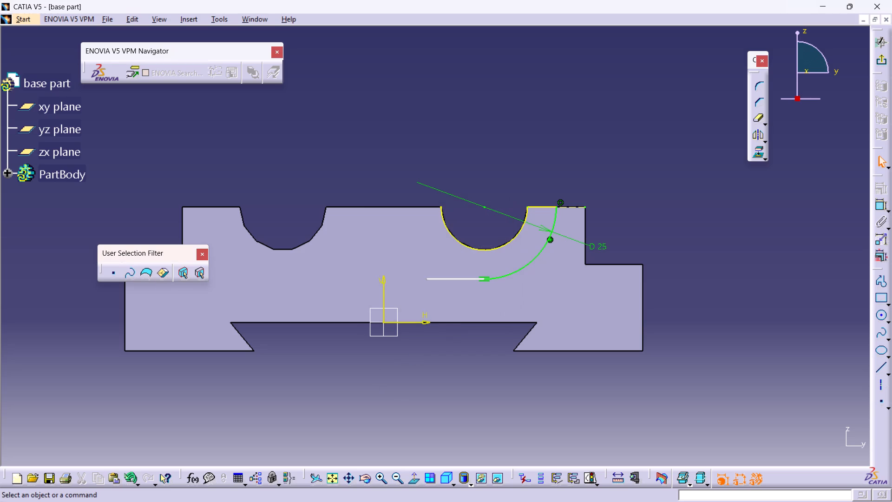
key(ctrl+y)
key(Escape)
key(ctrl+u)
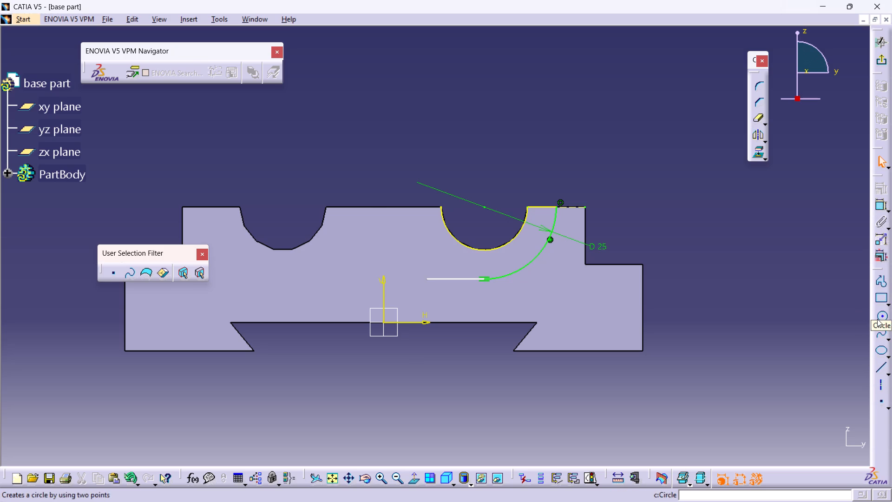
Project the horizontal top edge of the dovetail slot onto the sketch plane.
click(883, 370)
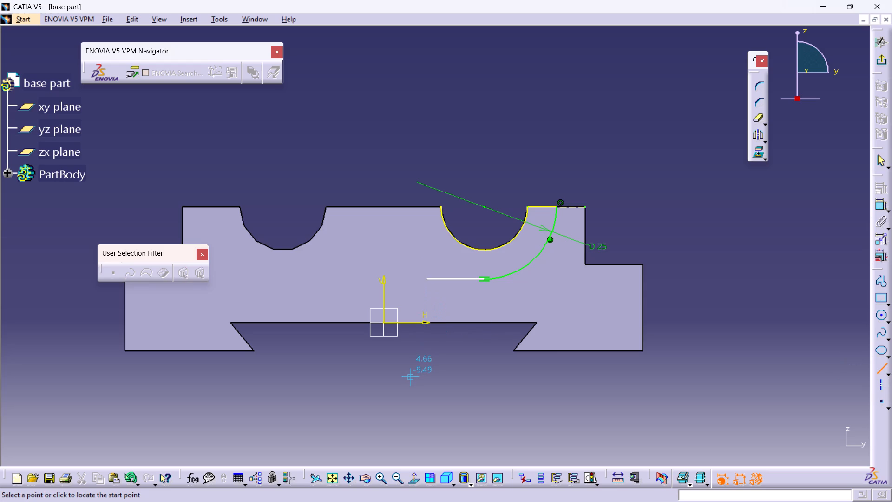
click(758, 150)
click(454, 324)
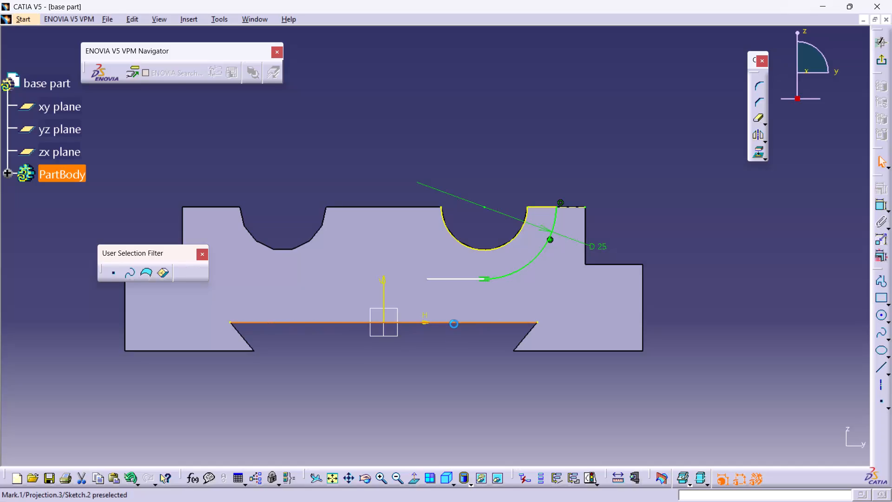
click(469, 354)
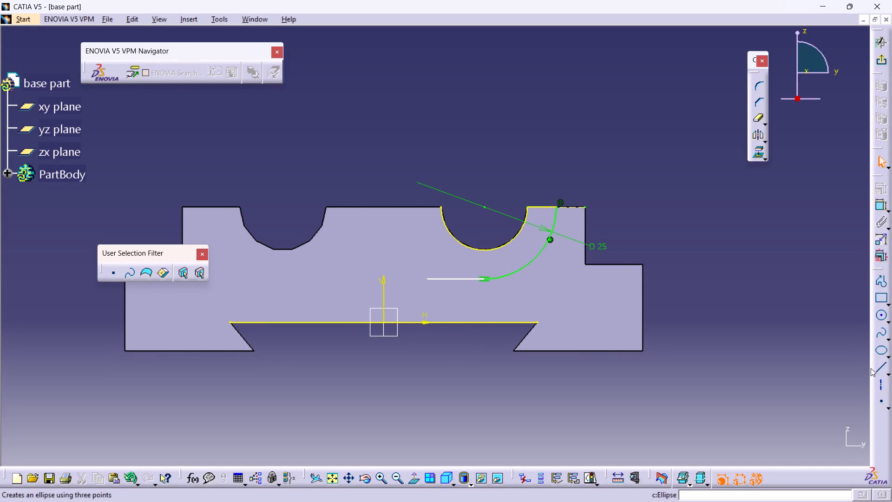
Sketch a vertical line from the horizontal line's free end down past the projected dovetail edge.
click(879, 366)
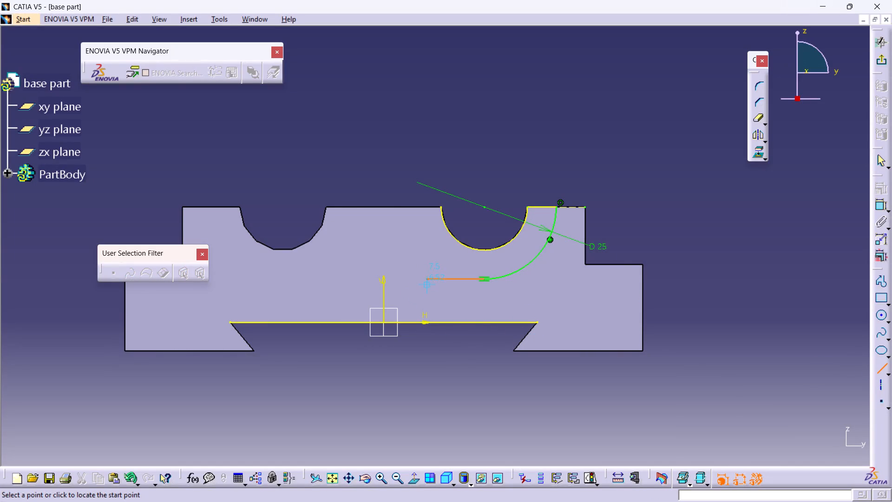
click(426, 279)
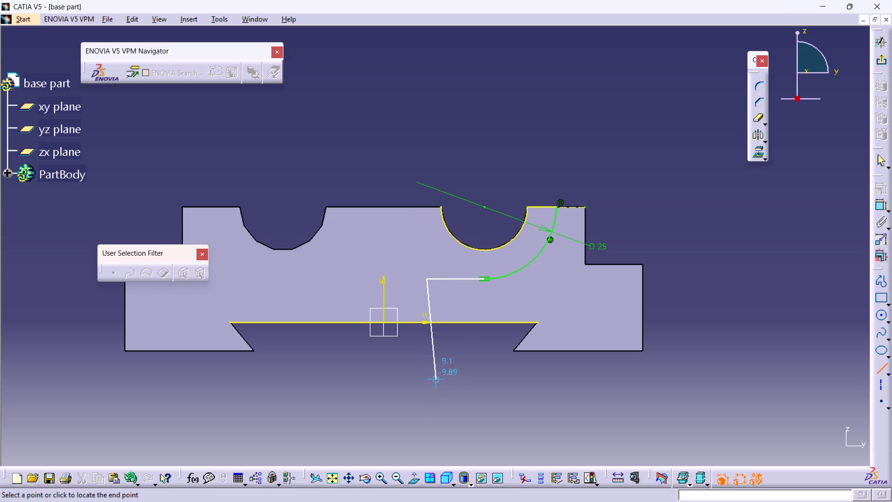
click(426, 385)
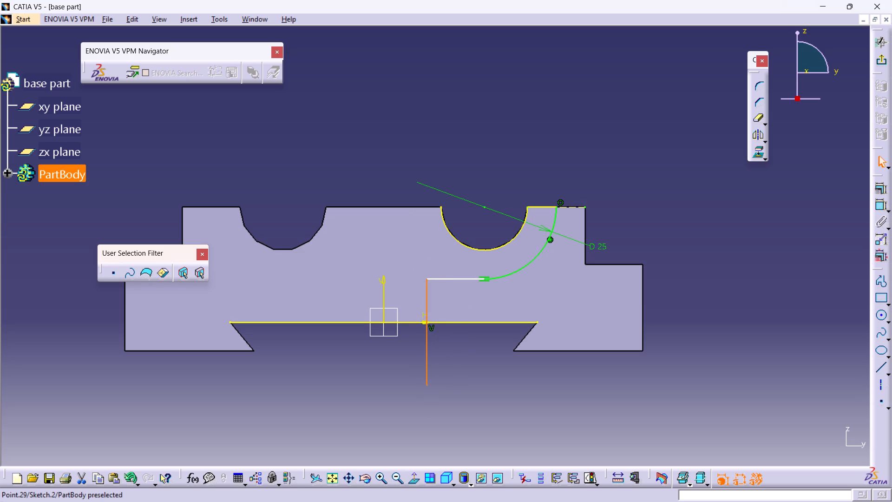
key(Escape)
key(Escape)
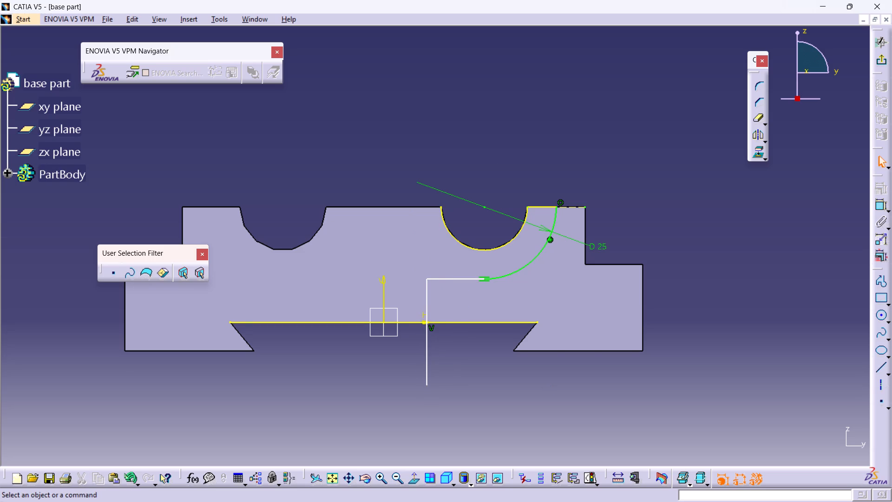
click(686, 157)
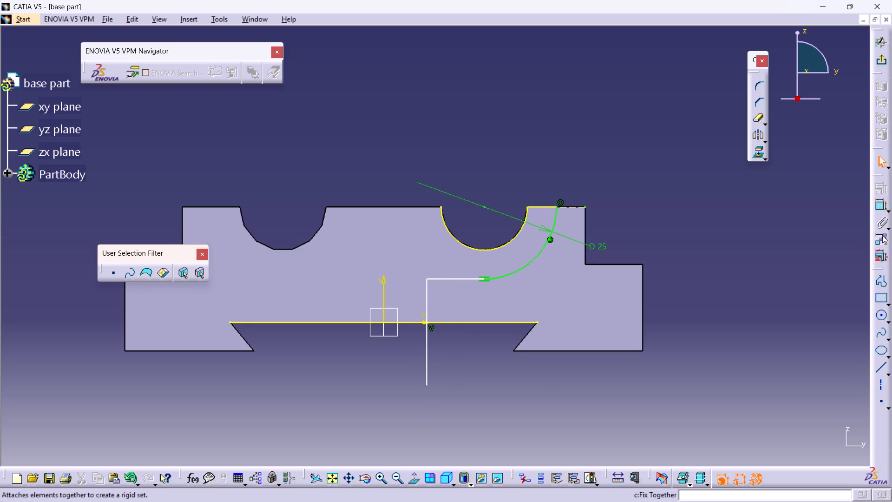
Trim away the vertical line below the projected dovetail edge and that edge's portion on the stepped side under the arc.
double_click(761, 117)
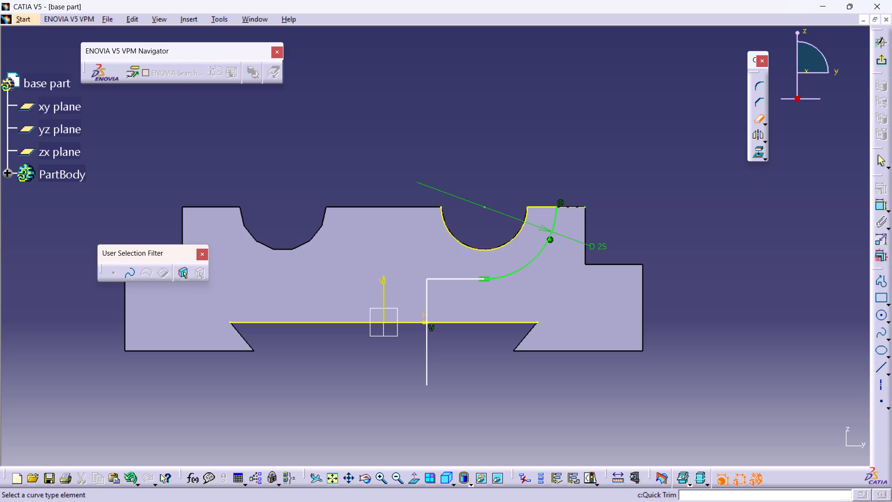
click(426, 343)
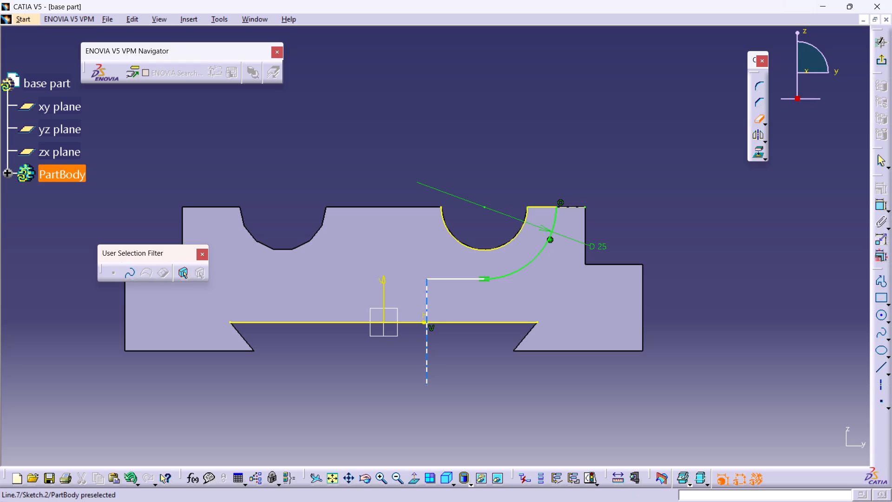
click(522, 323)
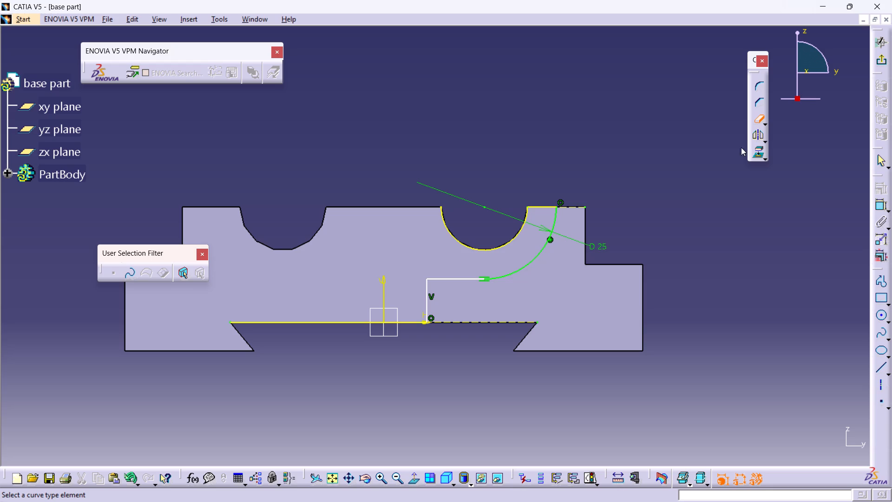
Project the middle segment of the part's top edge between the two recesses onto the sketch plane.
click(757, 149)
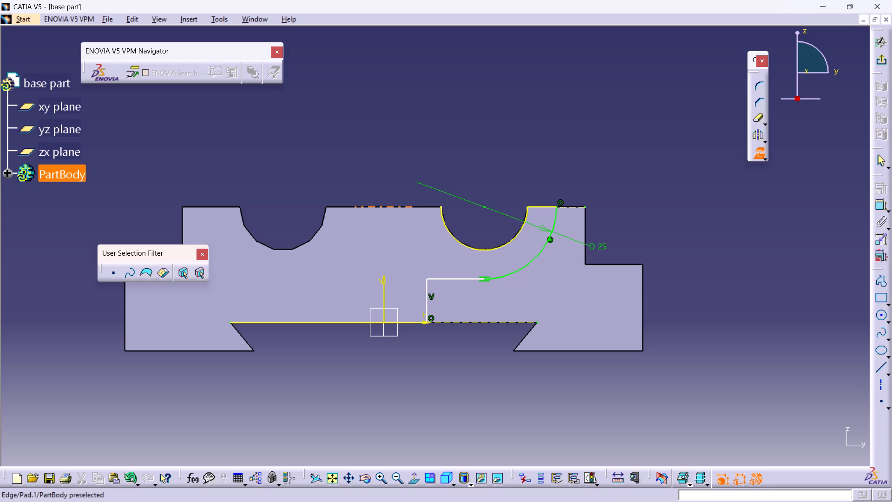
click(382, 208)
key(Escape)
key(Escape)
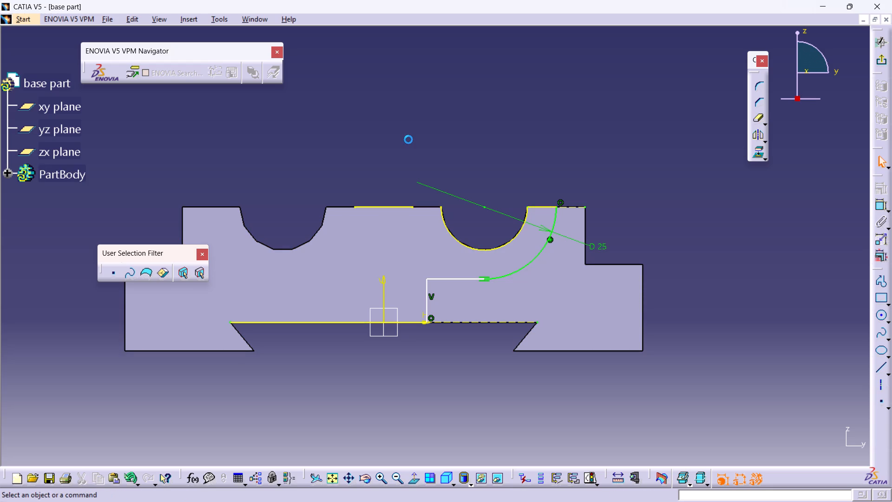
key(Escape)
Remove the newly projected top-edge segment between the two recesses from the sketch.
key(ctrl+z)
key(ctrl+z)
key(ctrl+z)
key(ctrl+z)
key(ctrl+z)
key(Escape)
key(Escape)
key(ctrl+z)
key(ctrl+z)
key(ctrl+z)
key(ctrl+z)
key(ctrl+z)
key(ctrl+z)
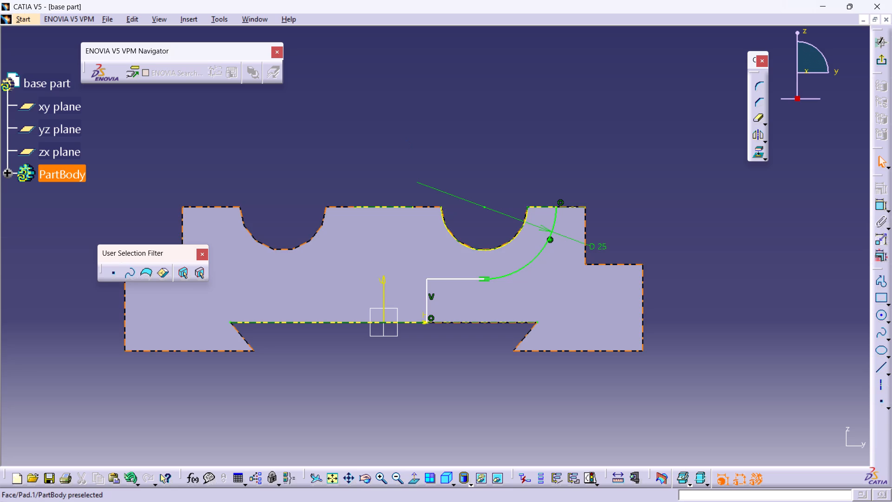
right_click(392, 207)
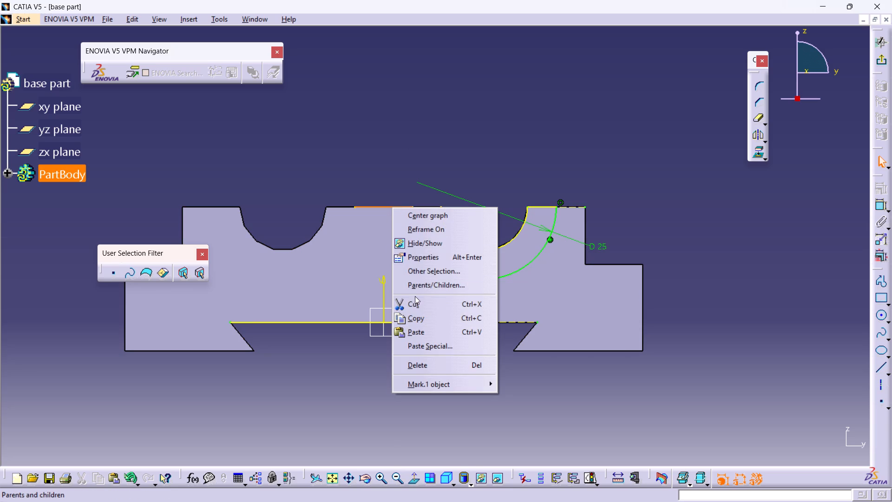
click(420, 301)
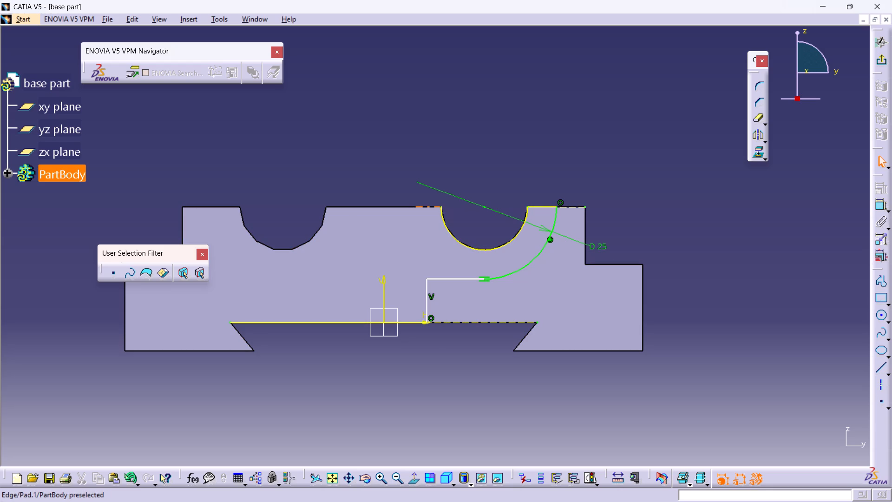
Project the middle segment of the part's top edge between the two recesses onto the sketch plane.
click(756, 157)
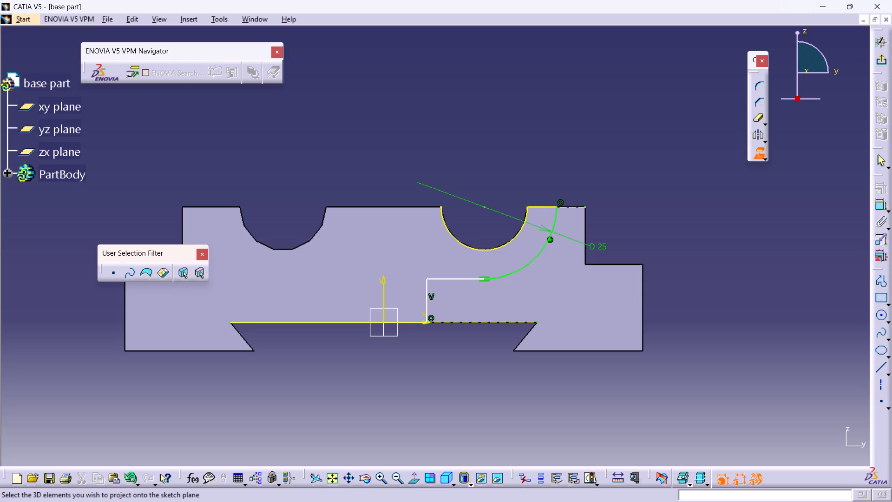
click(386, 205)
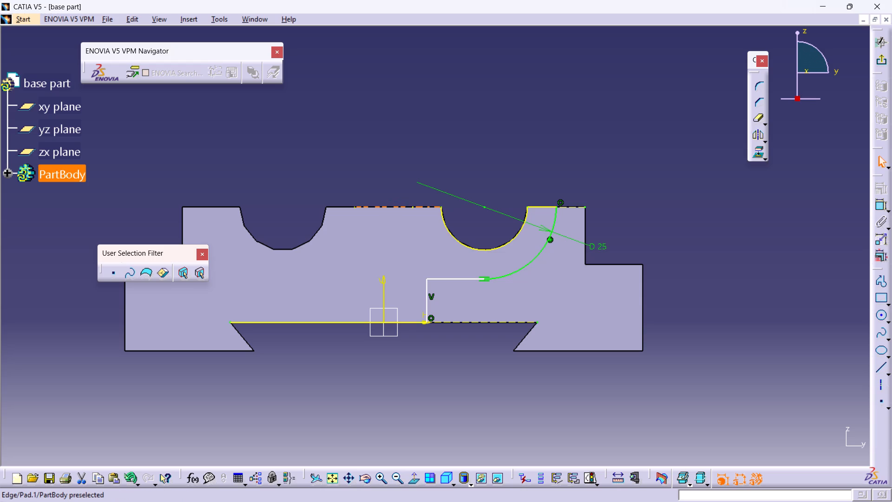
Project the two remaining end segments of the part's top edge between the recesses onto the sketch plane.
click(426, 209)
click(341, 206)
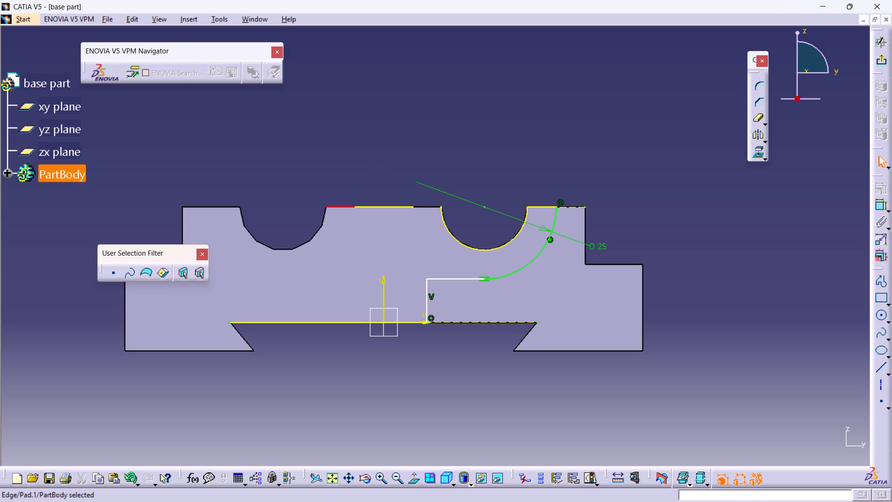
click(672, 172)
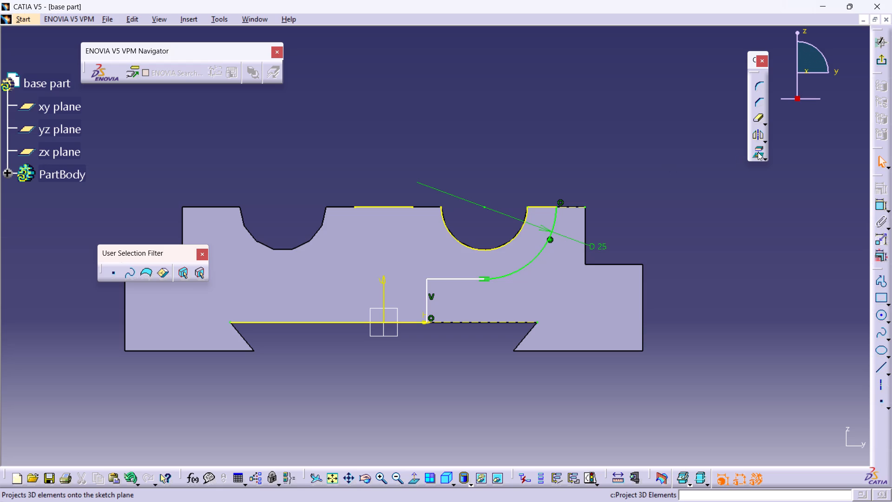
click(760, 152)
click(435, 206)
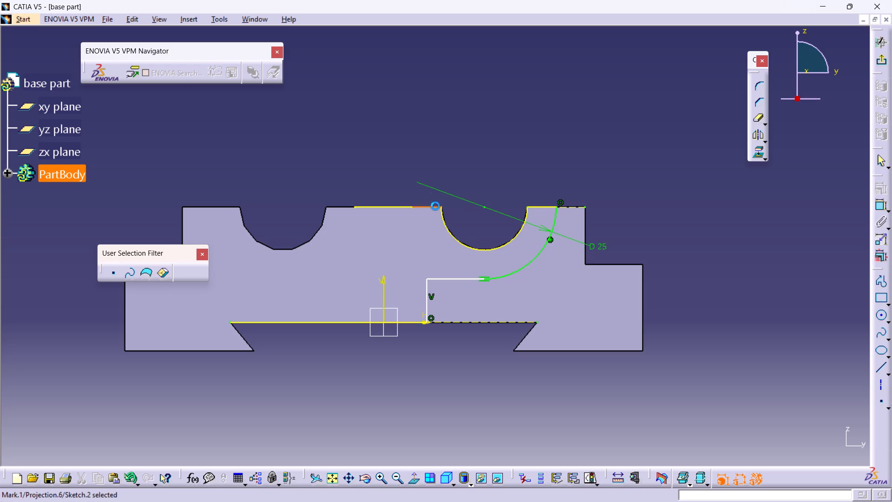
click(449, 146)
click(335, 209)
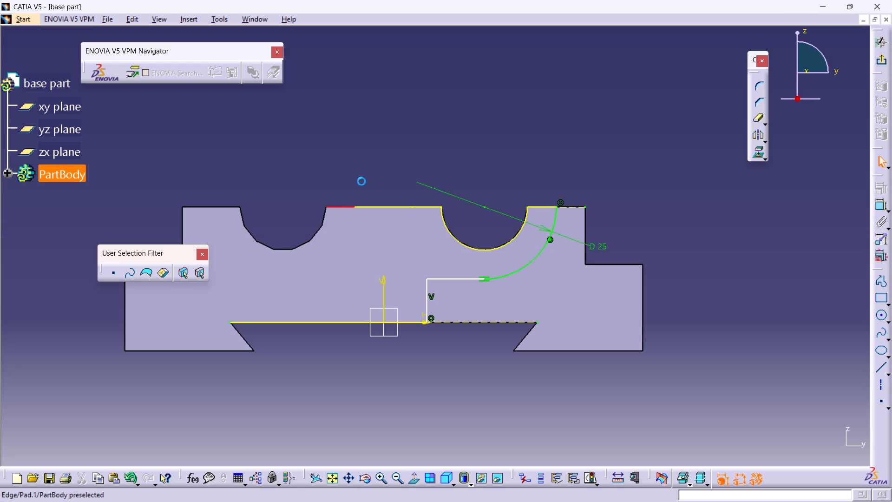
click(551, 174)
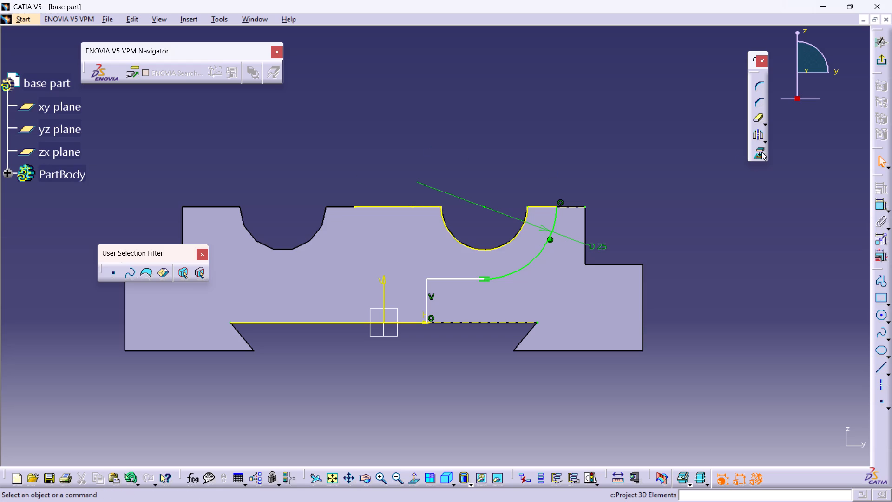
click(761, 152)
click(341, 206)
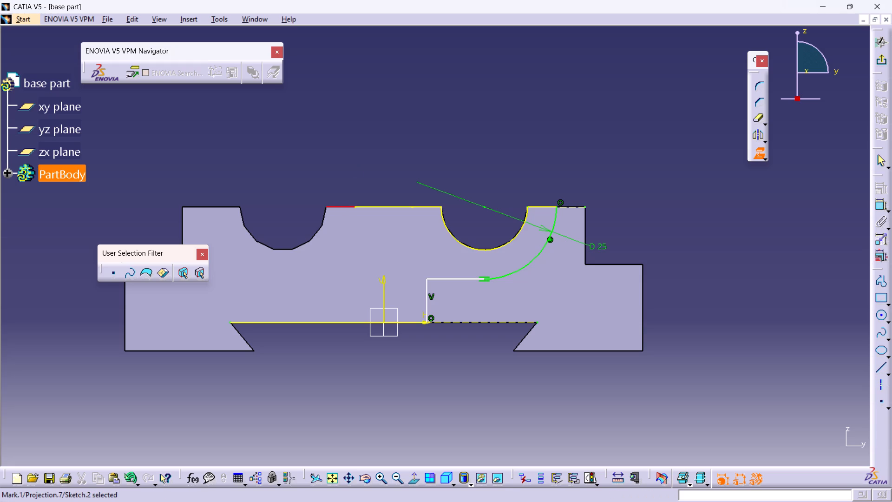
click(380, 140)
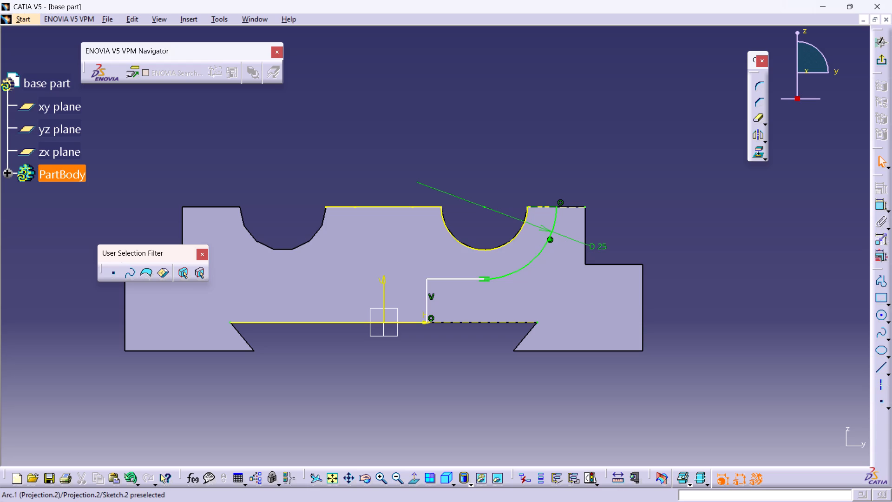
Mirror the projected recess arc, short top edge, 25-diameter arc, horizontal line and vertical line about the sketch's vertical axis.
click(511, 242)
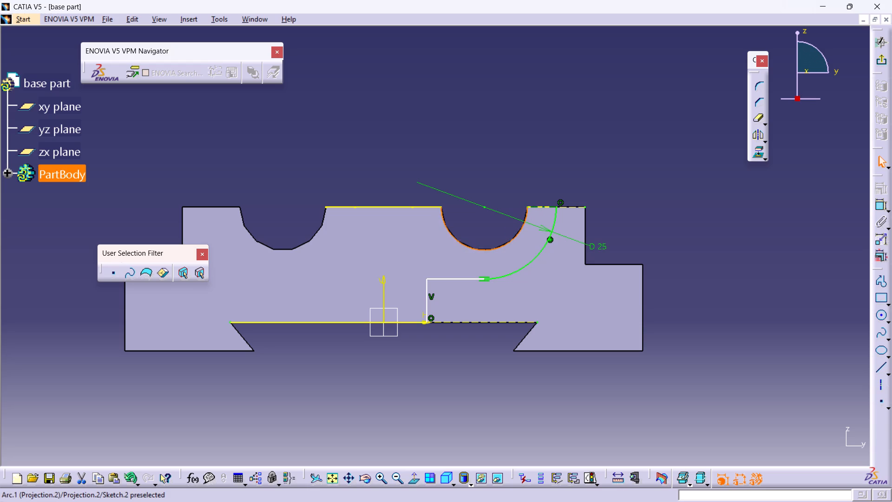
ctrl+click(550, 206)
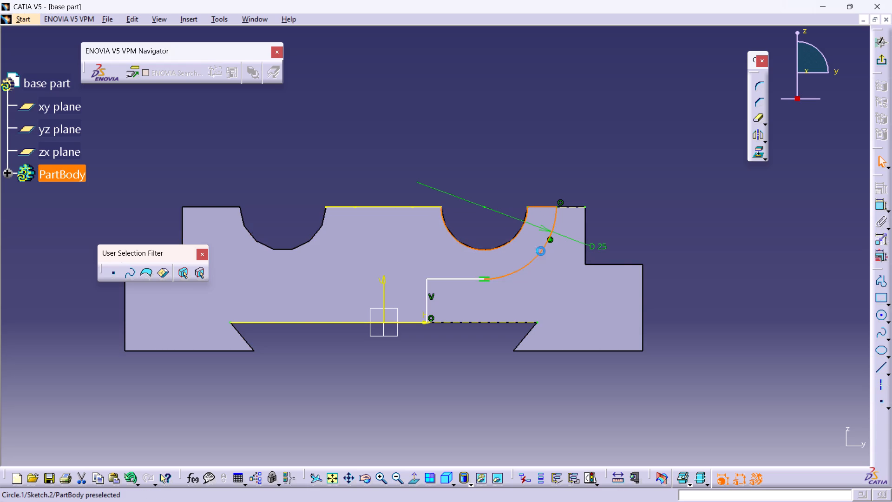
ctrl+click(541, 251)
ctrl+click(462, 279)
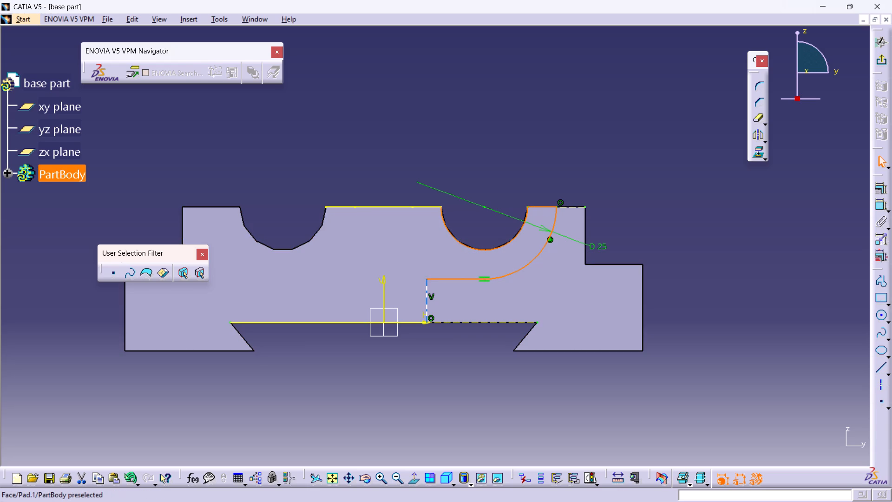
ctrl+click(426, 298)
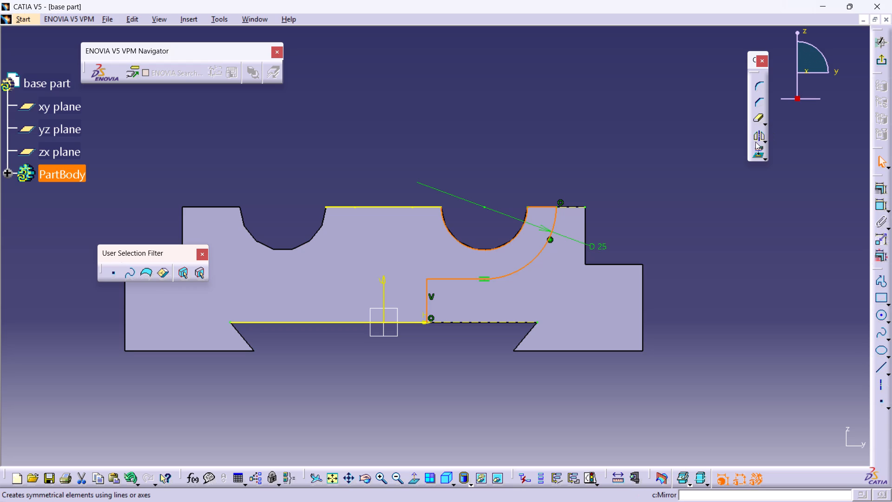
click(755, 136)
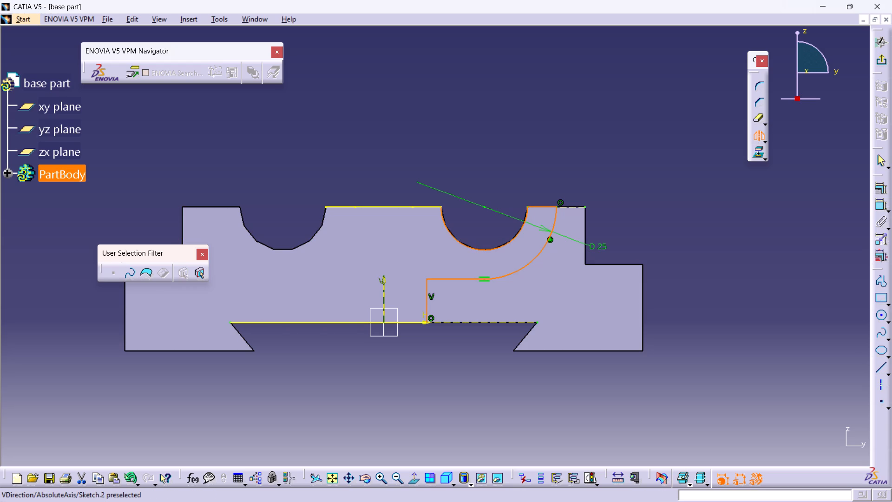
click(383, 284)
click(386, 121)
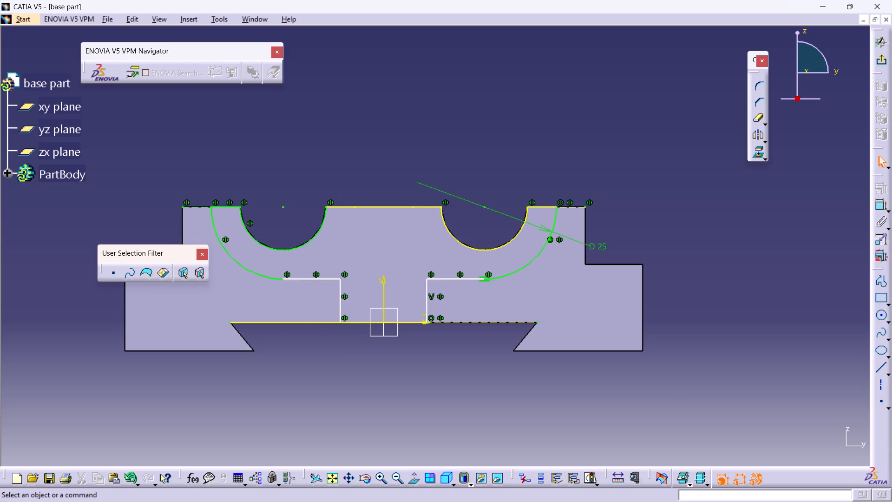
Trim away the projected dovetail edge's portion outside the mirrored vertical line and exit the sketch.
double_click(761, 118)
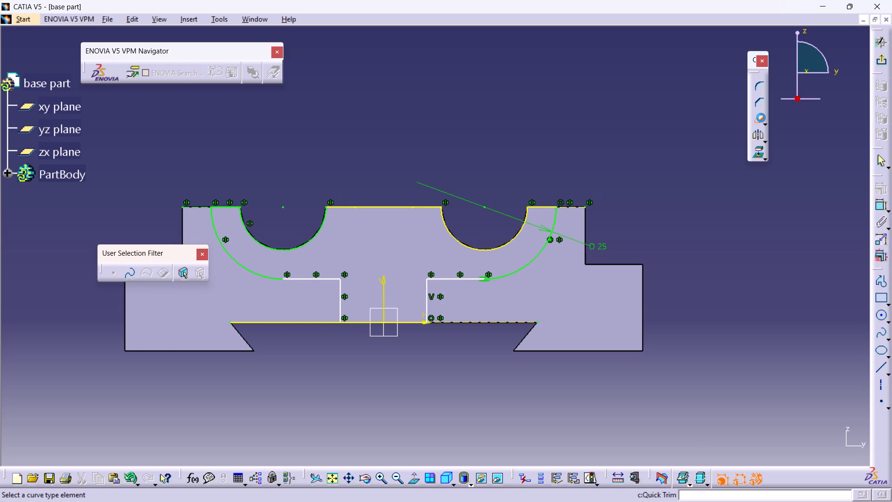
click(287, 322)
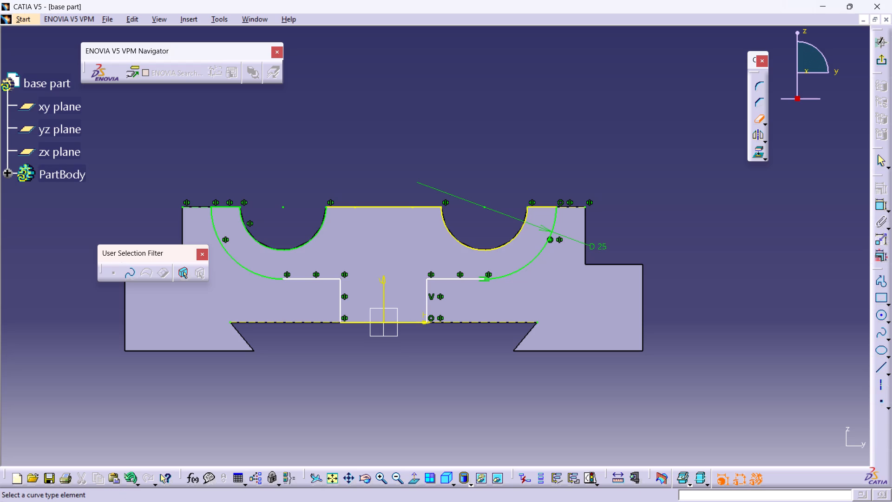
click(883, 57)
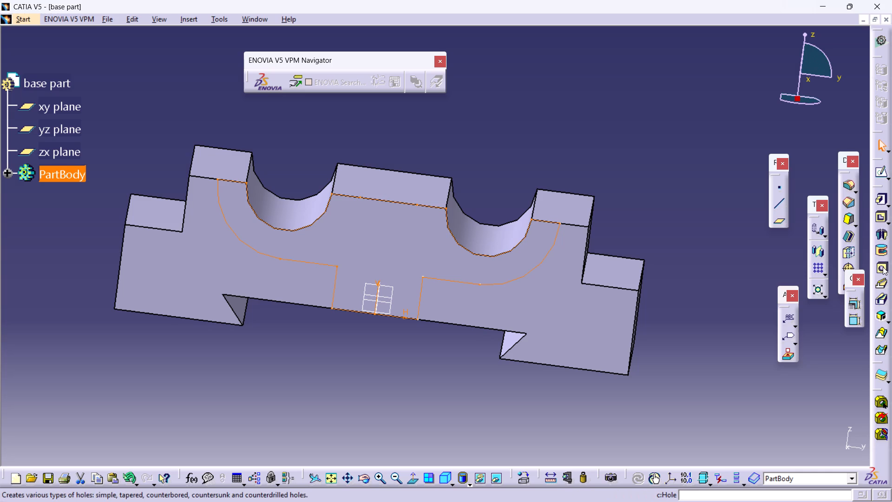
Pad the closed recess contour sketch (Sketch.2) with a length of 5 mm.
click(881, 197)
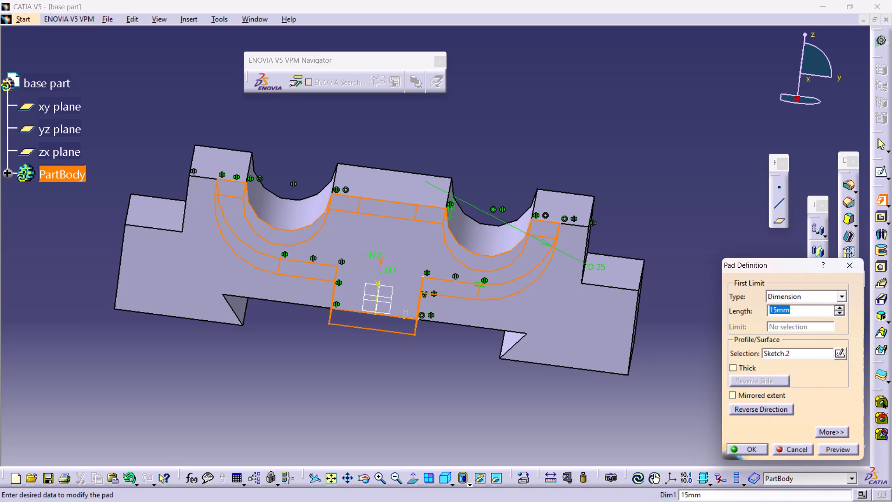
key(5)
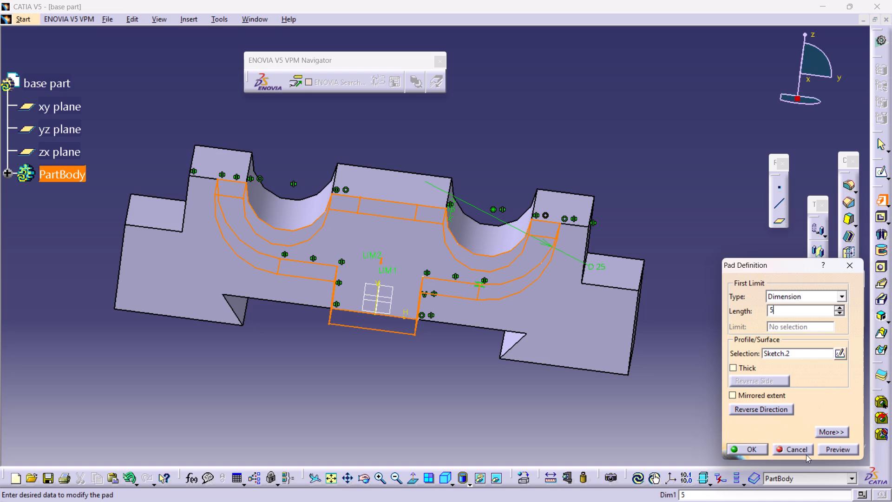
click(845, 447)
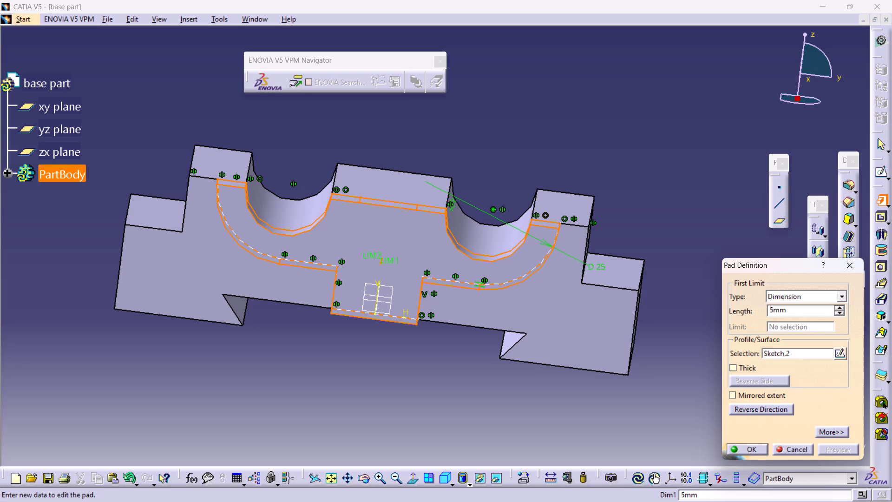
click(367, 482)
drag(453, 390, 450, 389)
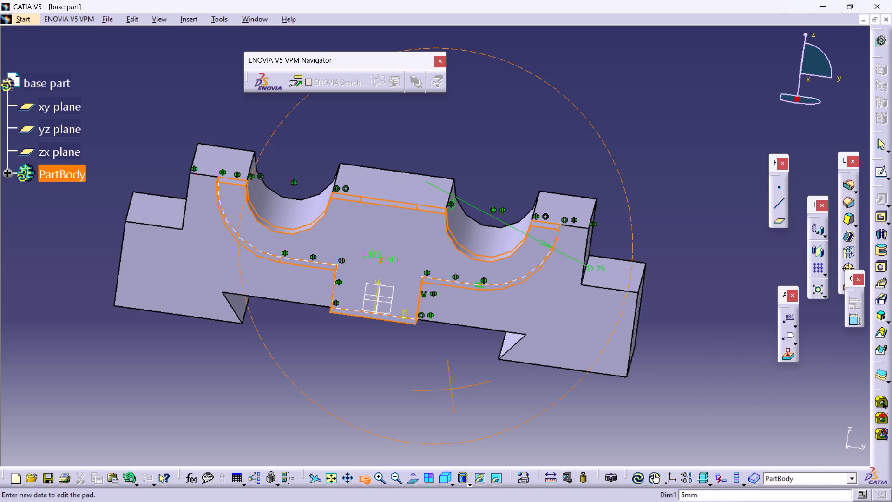
drag(450, 389, 298, 326)
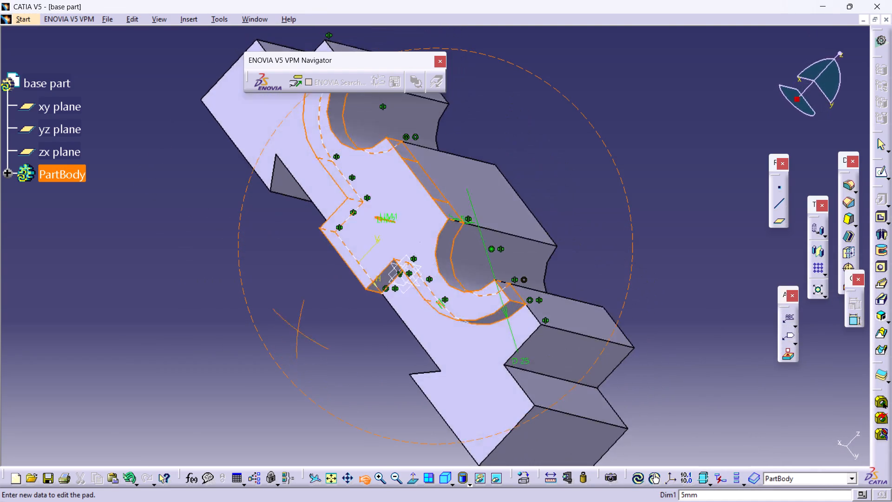
drag(298, 326, 258, 221)
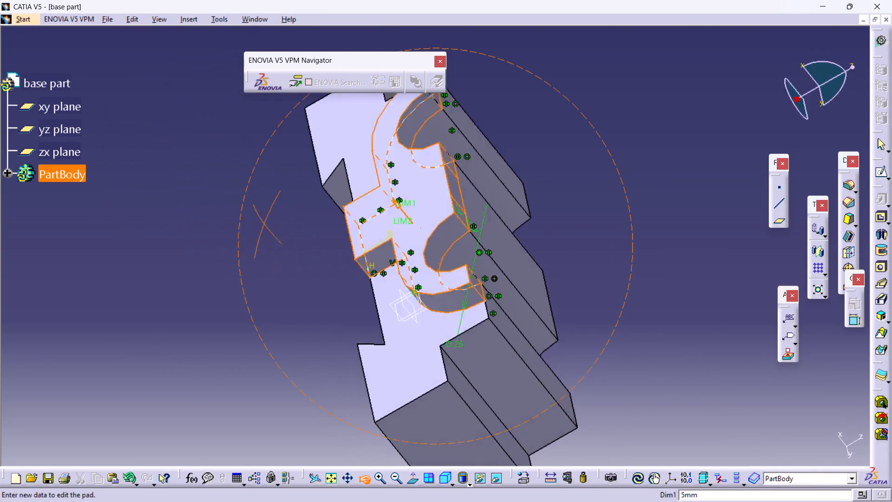
drag(258, 221, 276, 343)
click(752, 451)
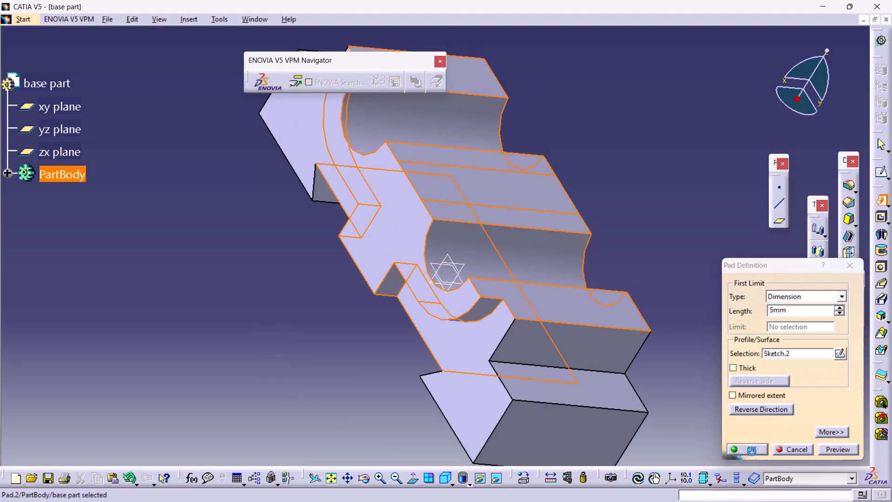
click(632, 248)
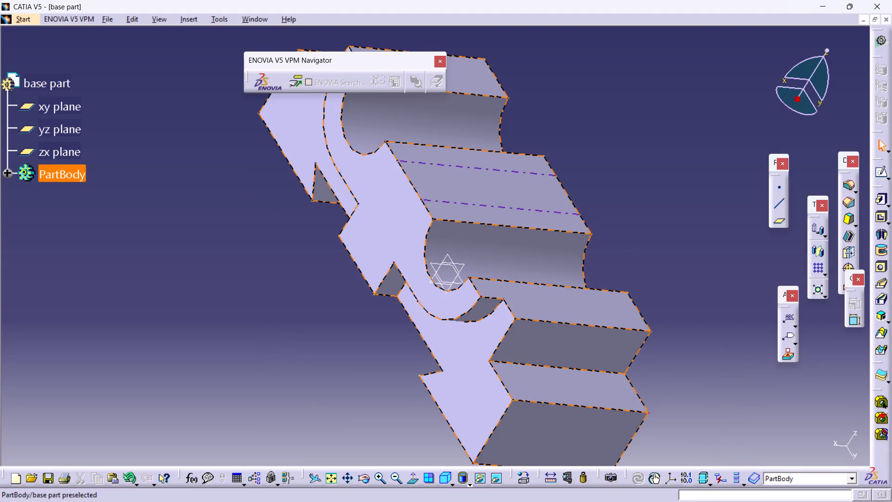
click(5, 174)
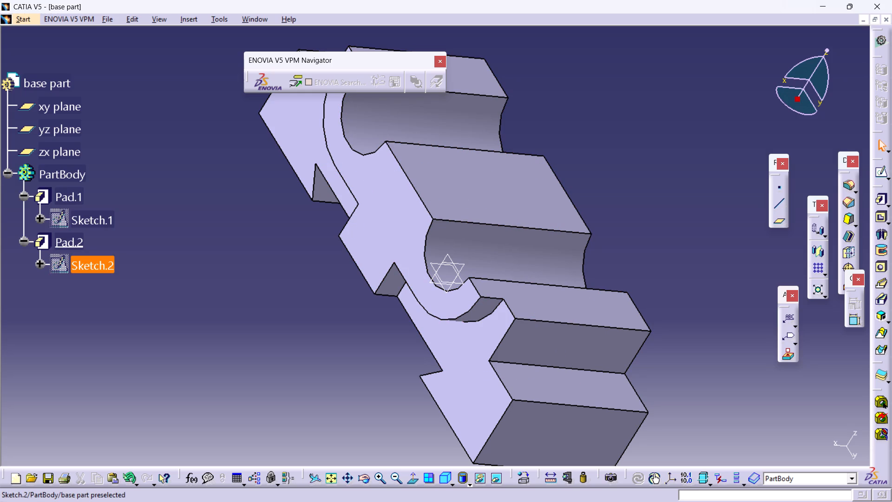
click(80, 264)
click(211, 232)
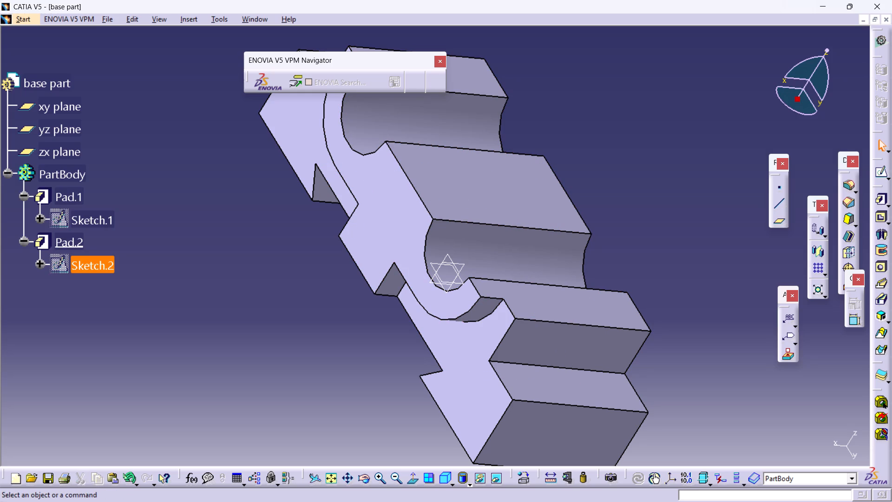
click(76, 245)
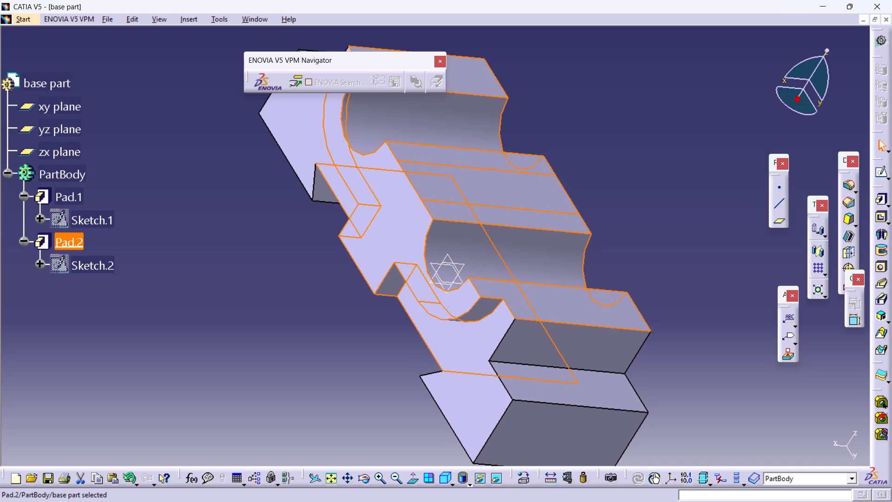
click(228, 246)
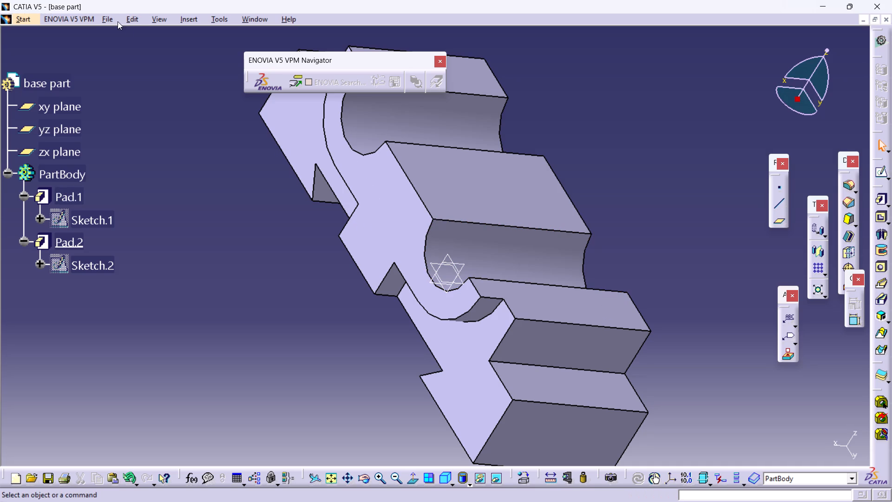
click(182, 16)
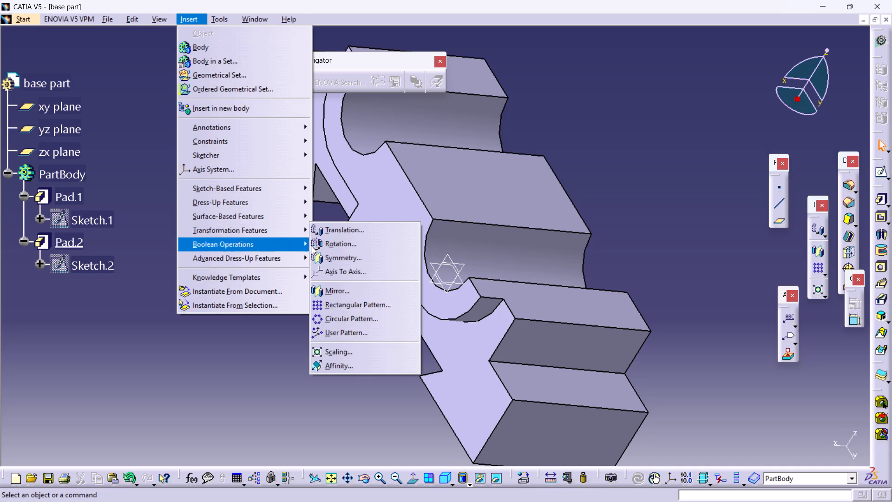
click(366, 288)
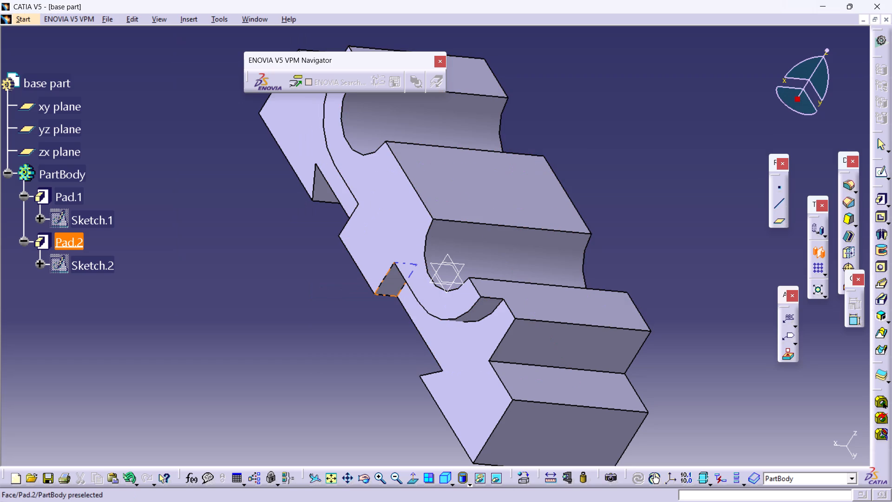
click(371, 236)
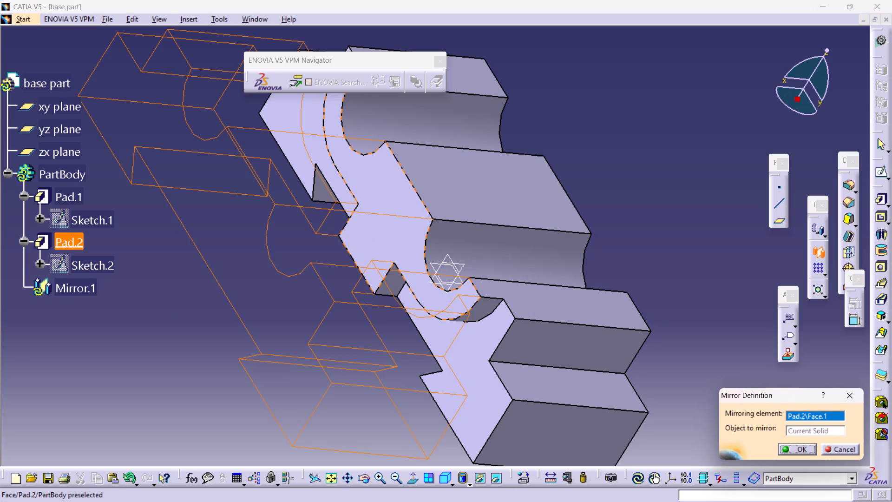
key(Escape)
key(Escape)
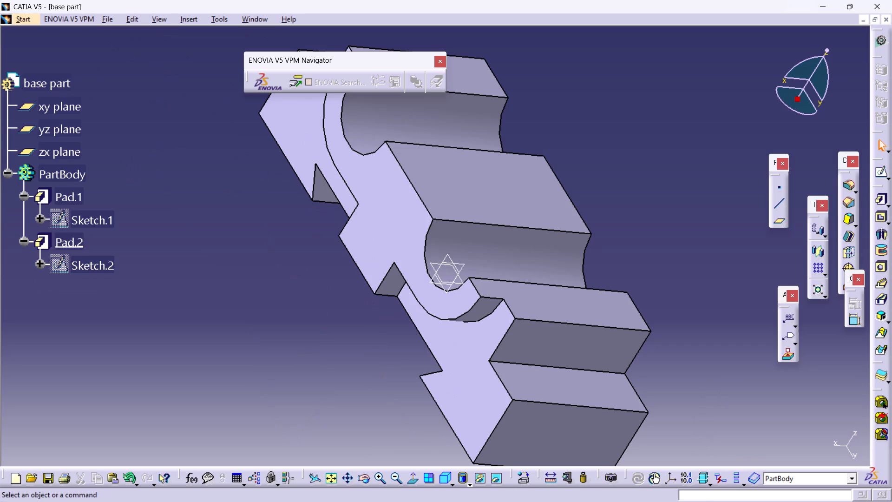
Mirror the recess contour pad (Pad.2) about the yz plane.
click(23, 242)
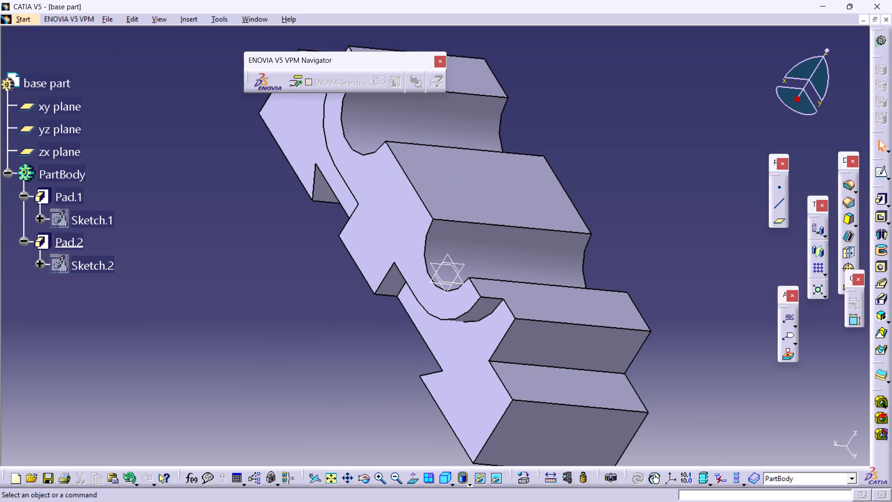
click(23, 242)
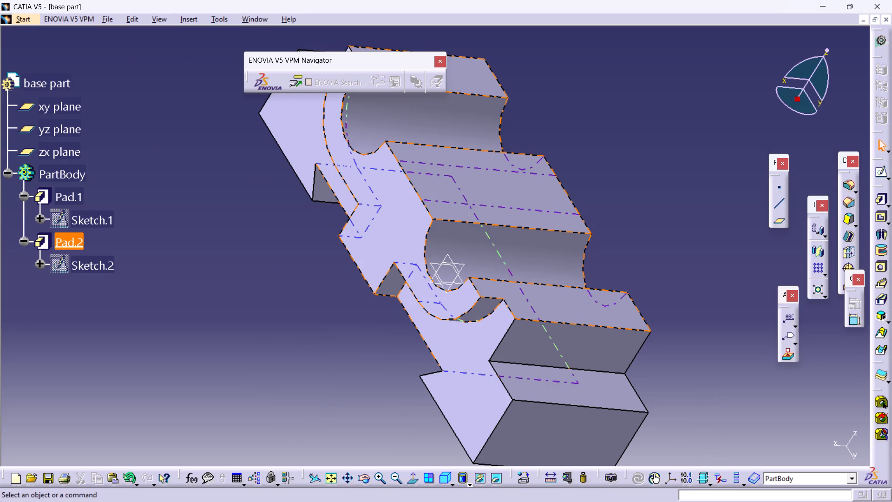
click(65, 245)
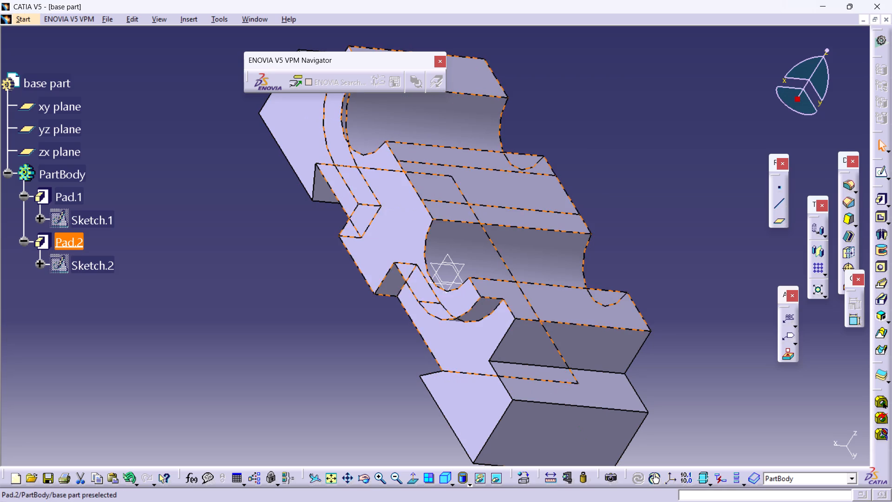
click(125, 234)
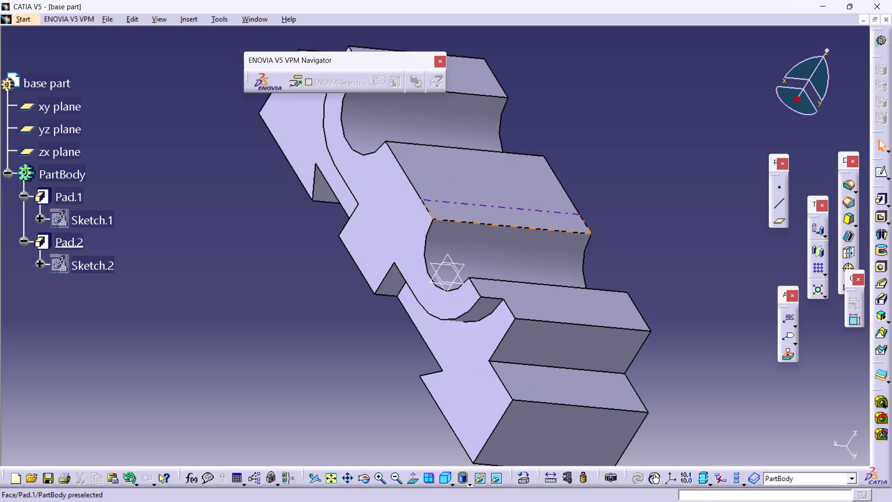
click(74, 239)
click(196, 20)
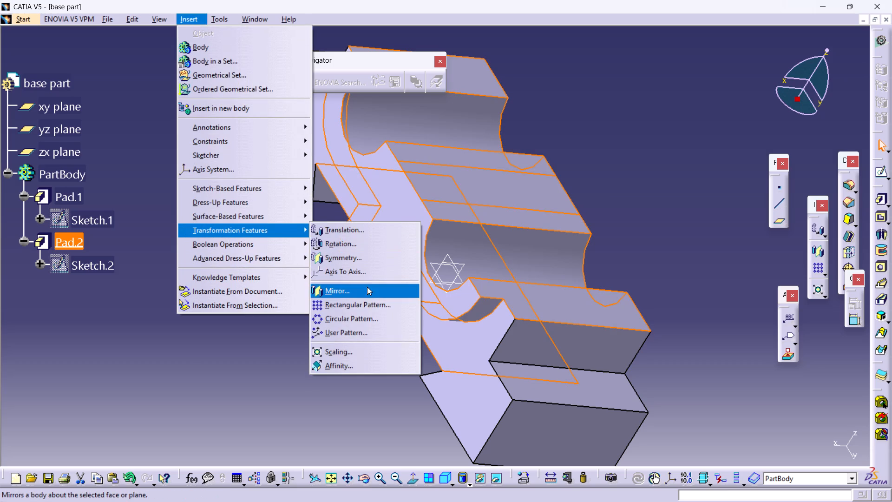
click(366, 291)
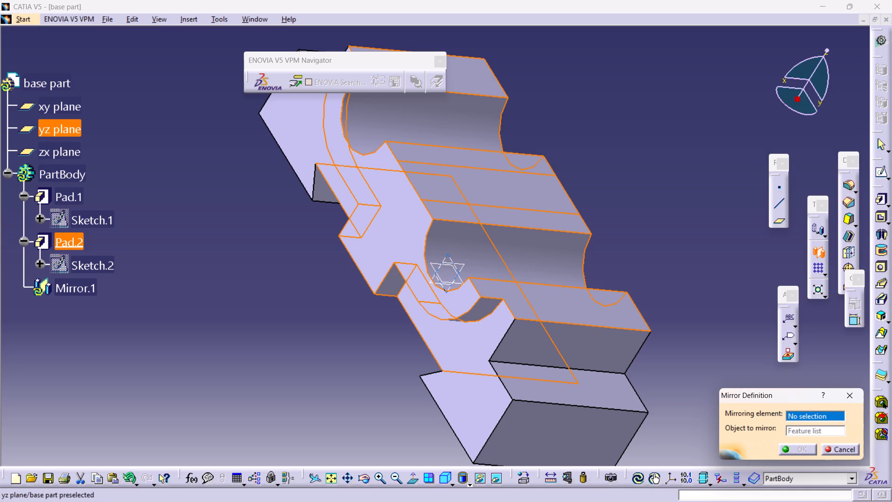
click(453, 258)
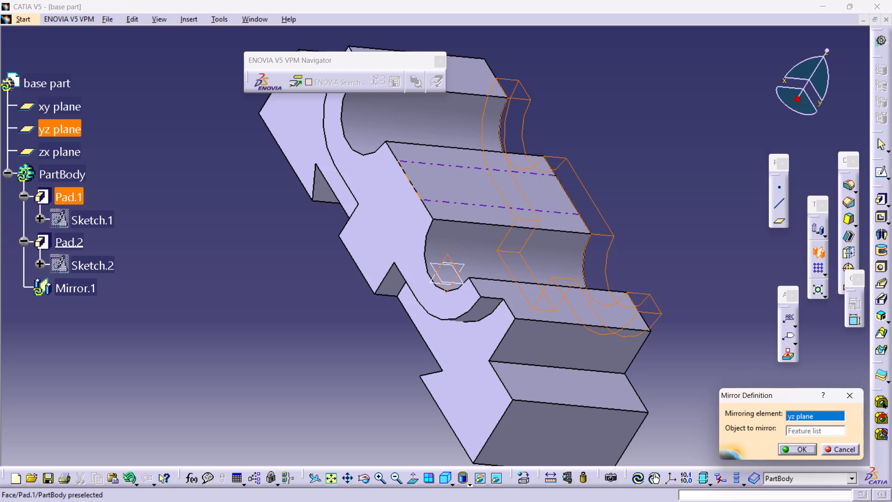
click(793, 446)
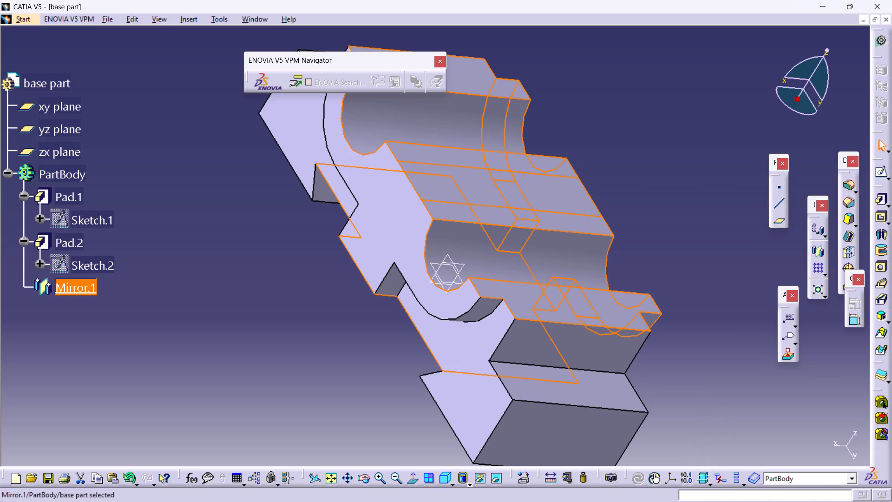
click(678, 346)
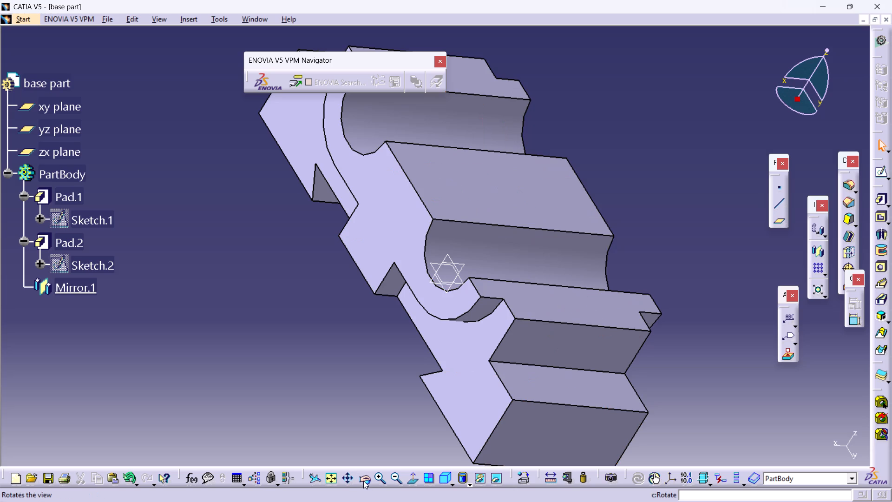
Examine the part from several sides to check the recess contour pad and its mirrored copy on both faces.
click(366, 476)
drag(685, 399, 551, 325)
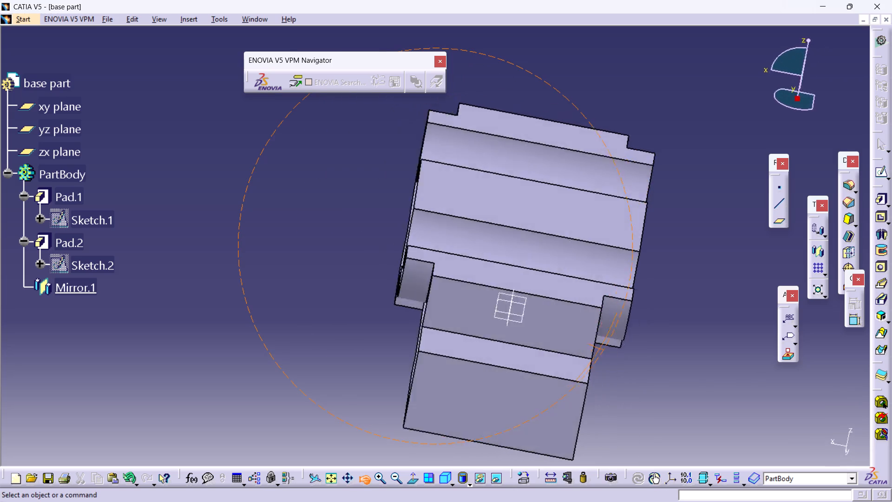
drag(551, 325, 444, 231)
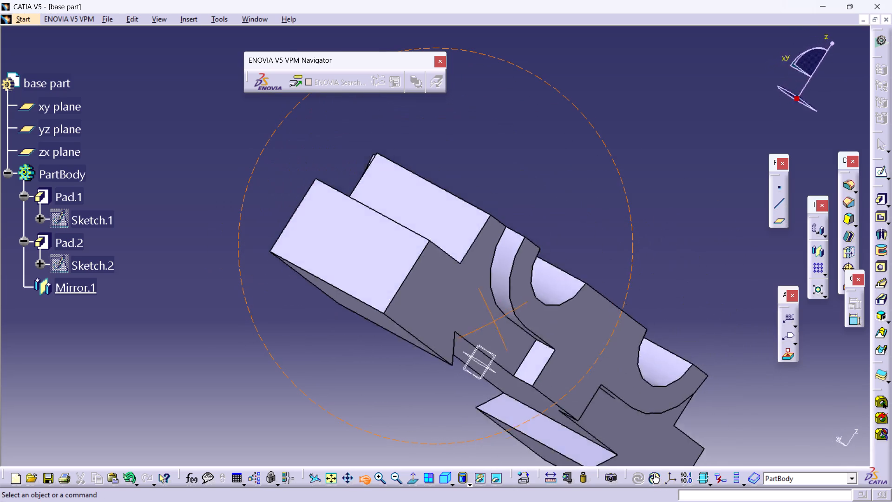
drag(444, 231, 674, 369)
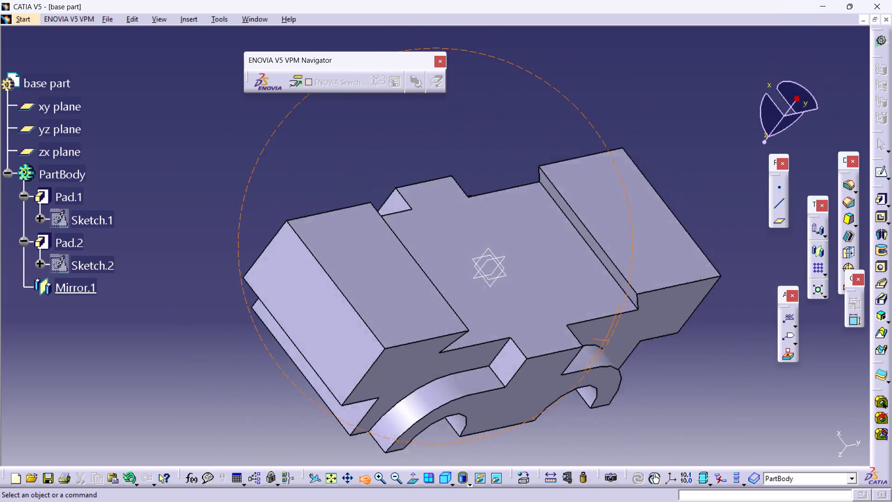
drag(674, 369, 285, 367)
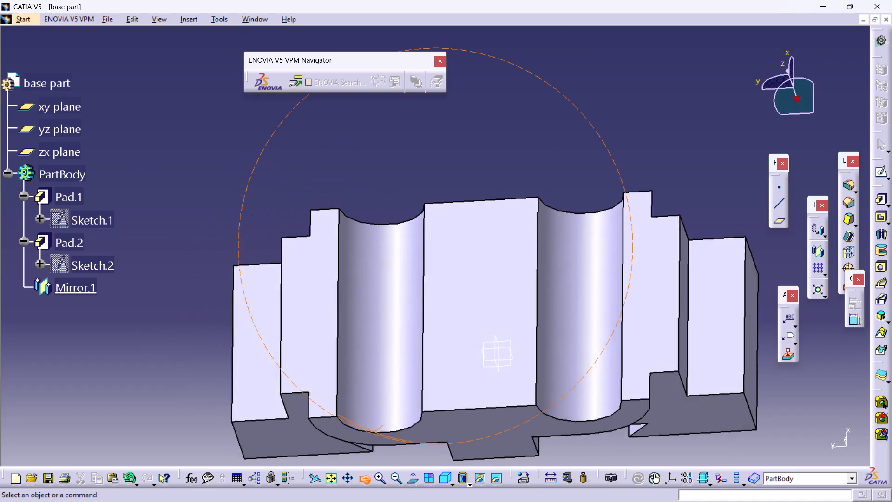
drag(285, 367, 748, 269)
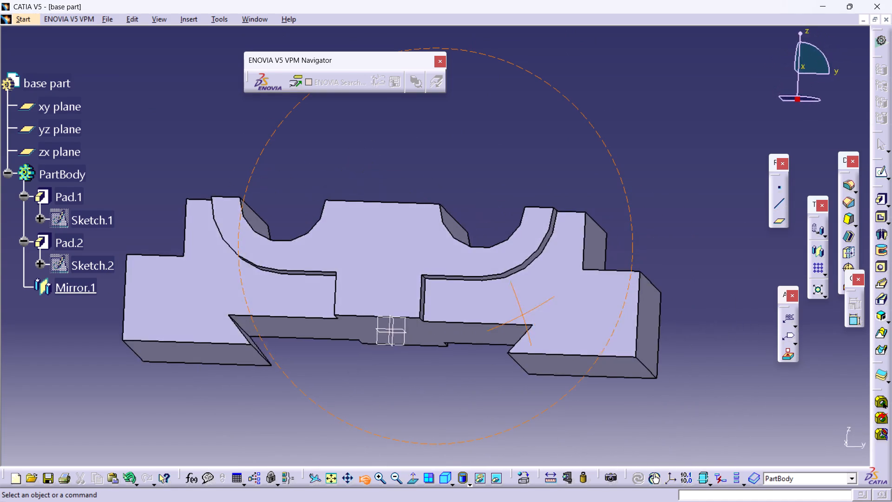
drag(748, 269, 268, 273)
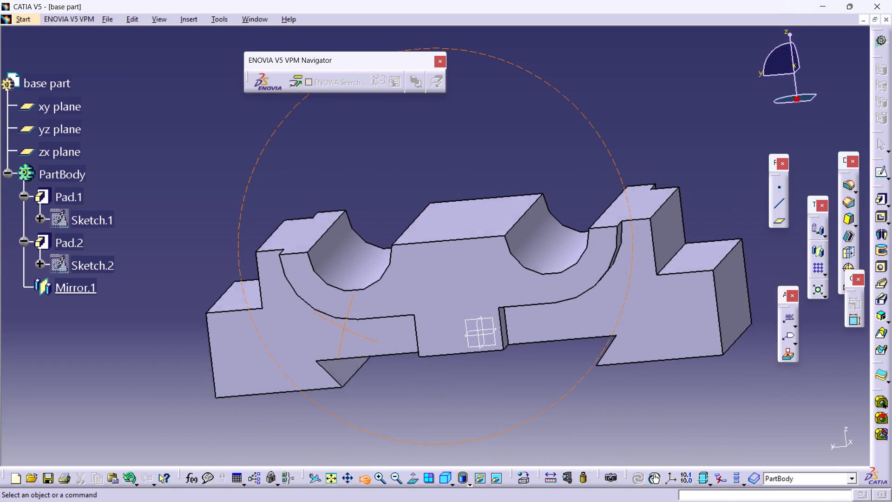
drag(268, 273, 269, 283)
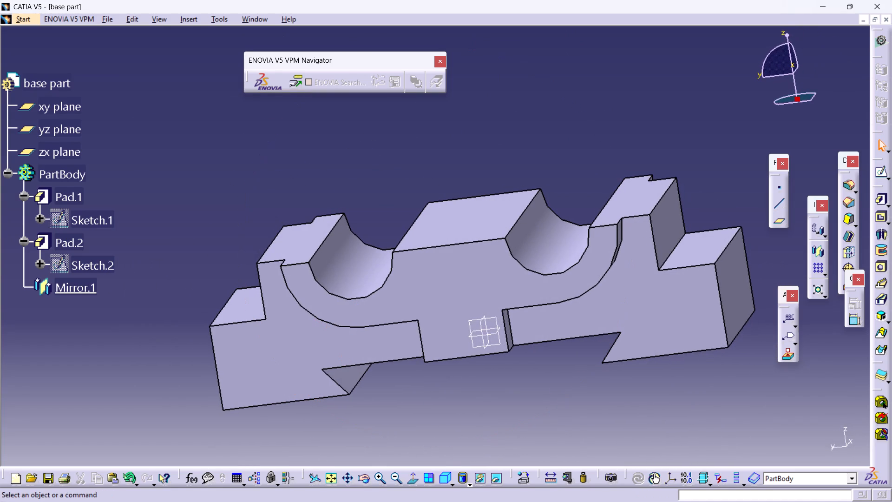
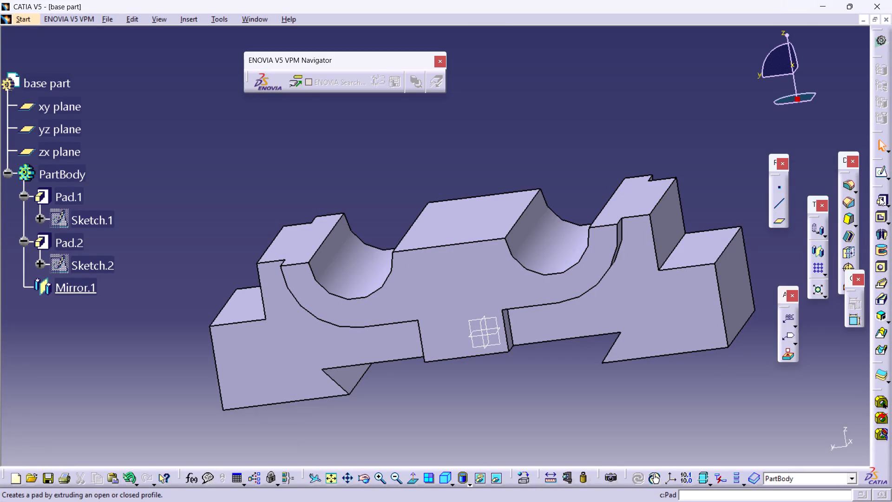
Start a new sketch on the xy plane.
click(879, 171)
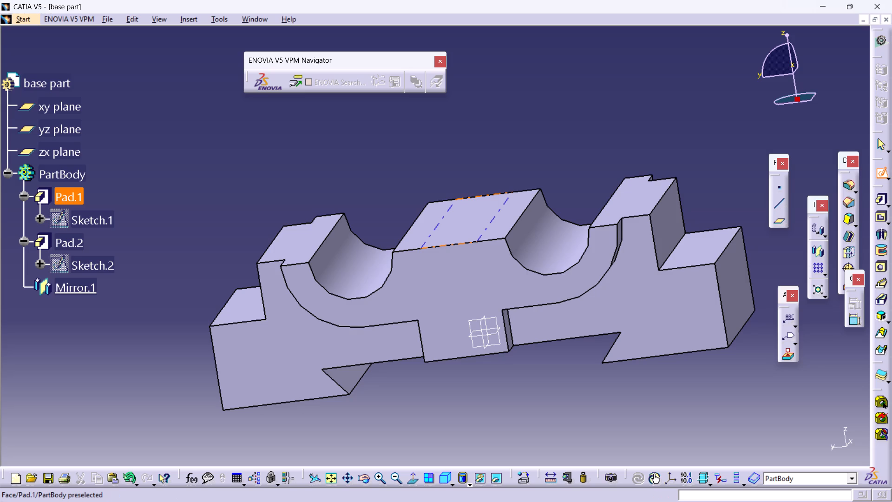
click(491, 330)
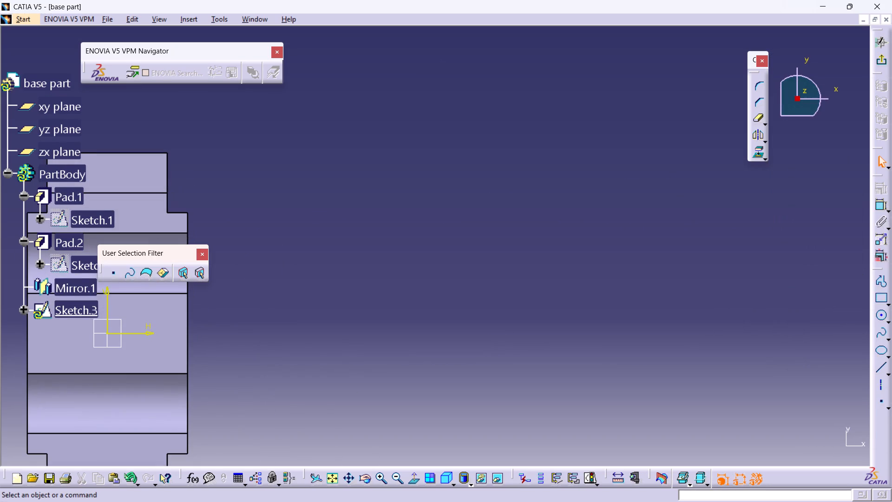
middle_drag(275, 254, 591, 180)
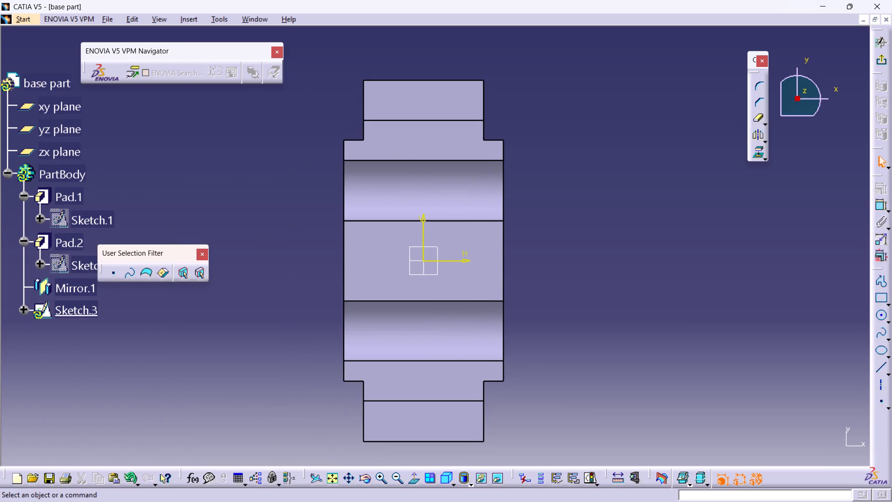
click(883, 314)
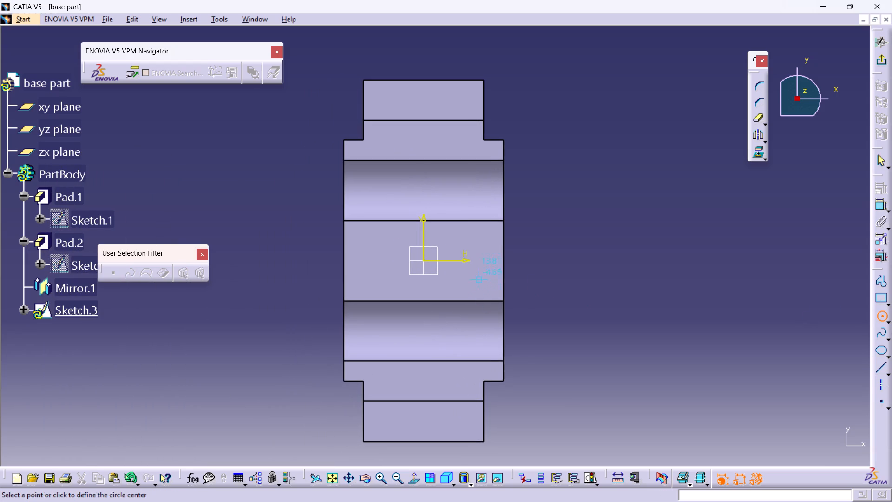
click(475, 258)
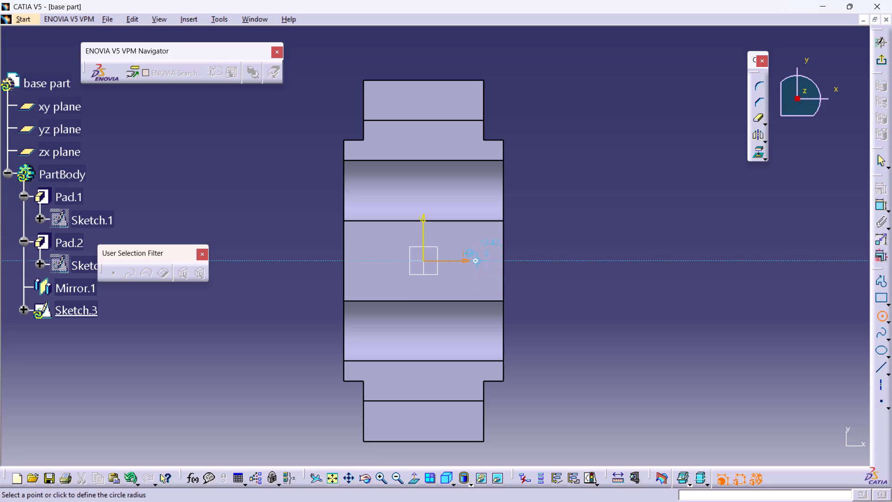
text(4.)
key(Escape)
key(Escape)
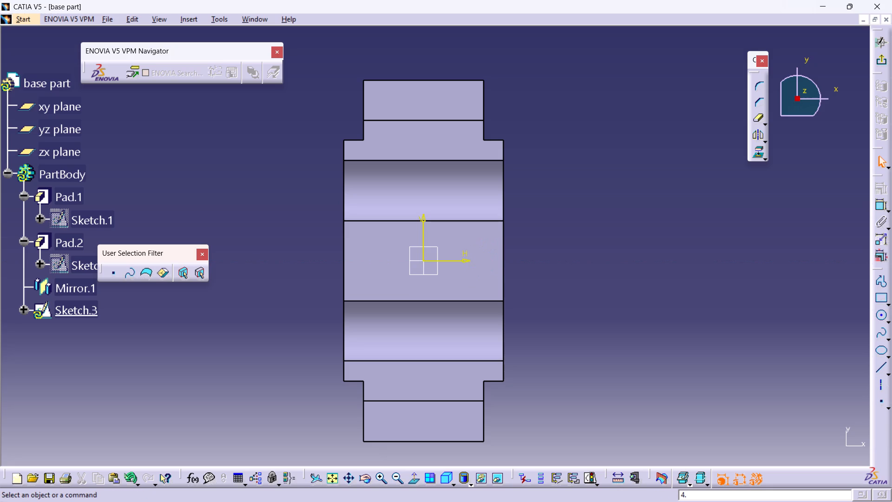
Draw a circle centred on the positive H axis about 13 mm from the origin and constrain its diameter to 4.5 mm.
click(884, 312)
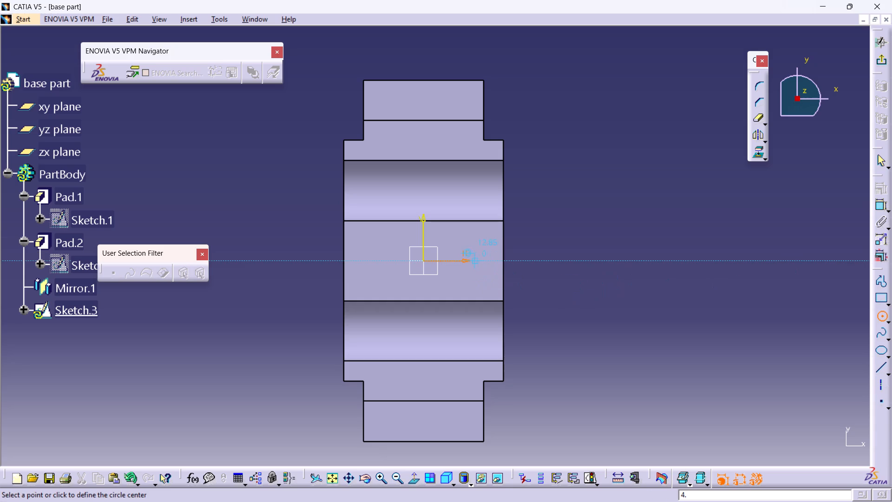
click(475, 259)
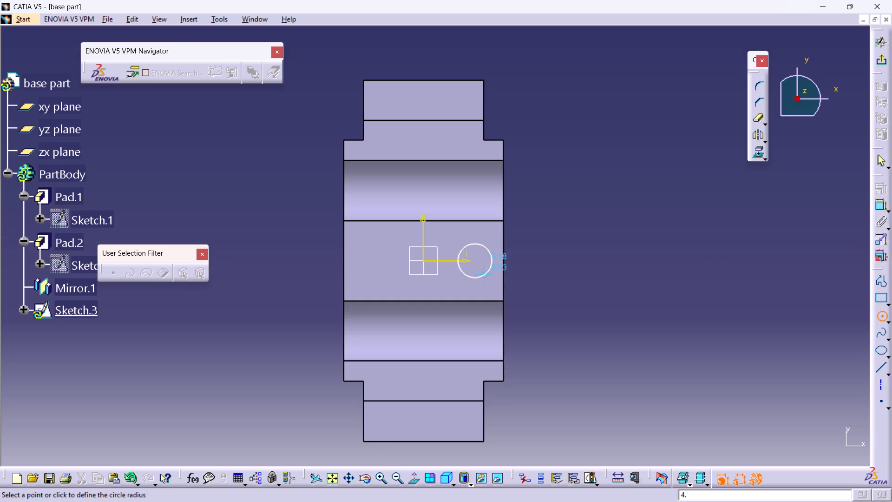
click(485, 278)
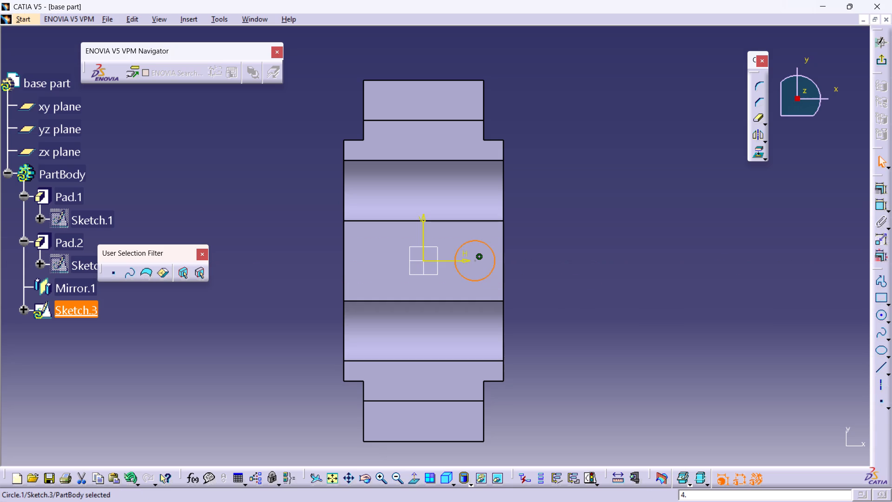
click(884, 207)
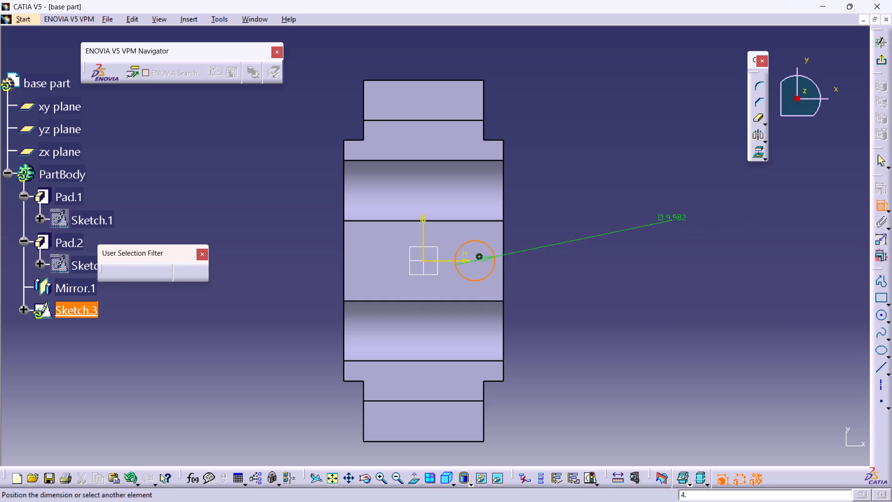
click(586, 202)
double_click(586, 202)
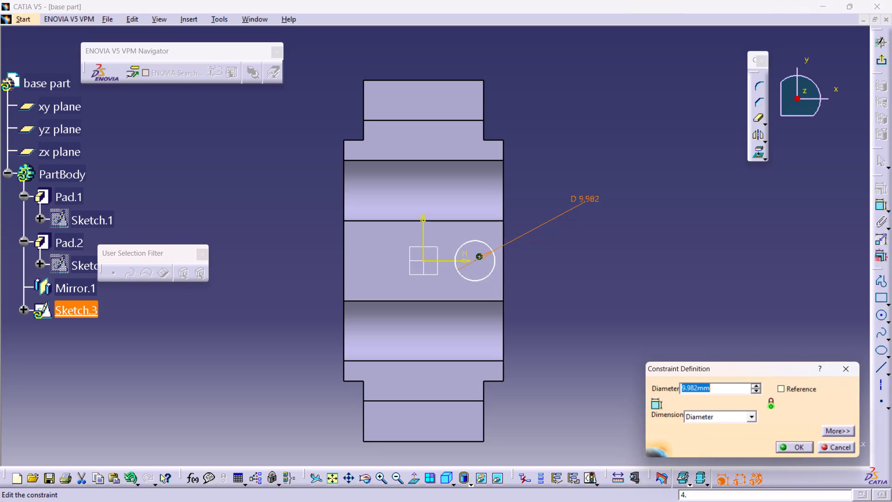
text(4.5)
key(Return)
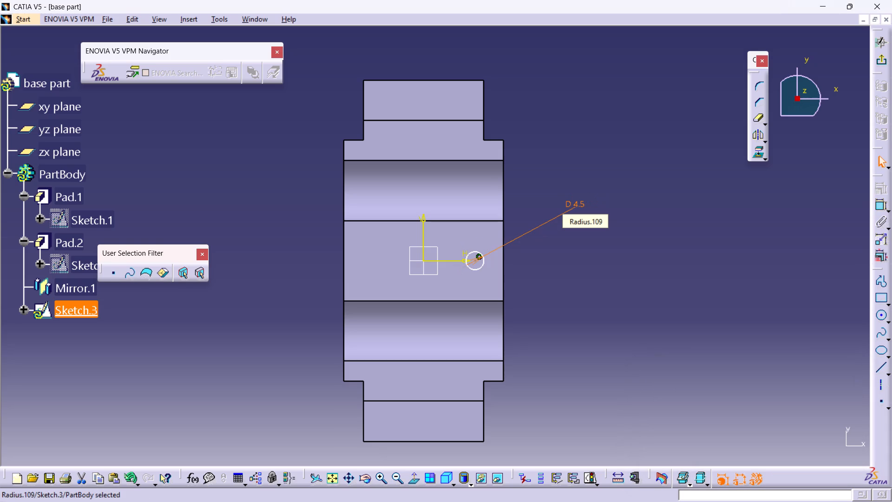
key(Escape)
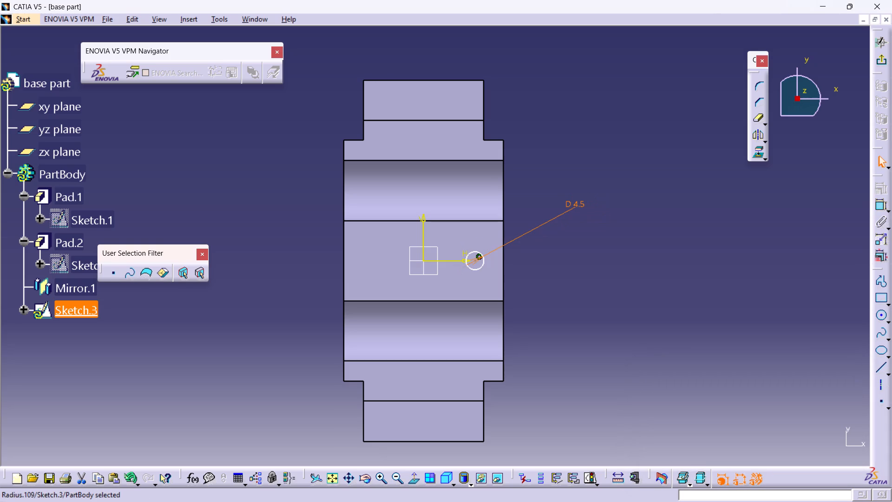
key(Escape)
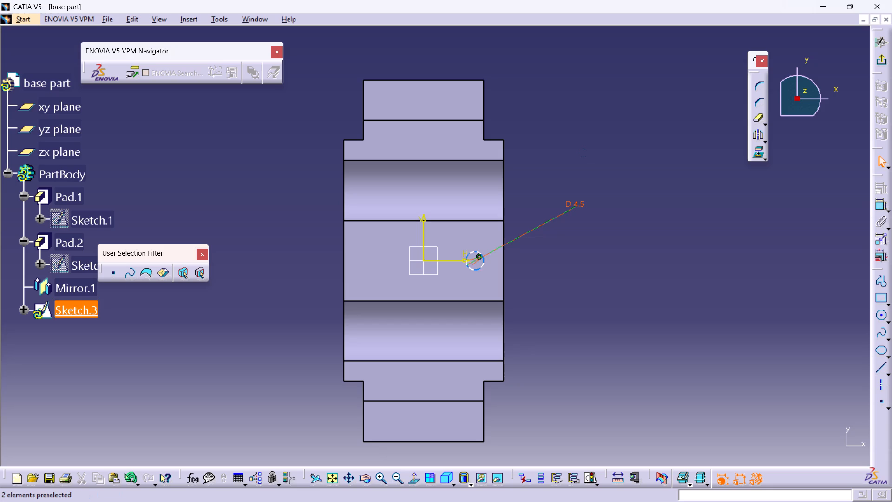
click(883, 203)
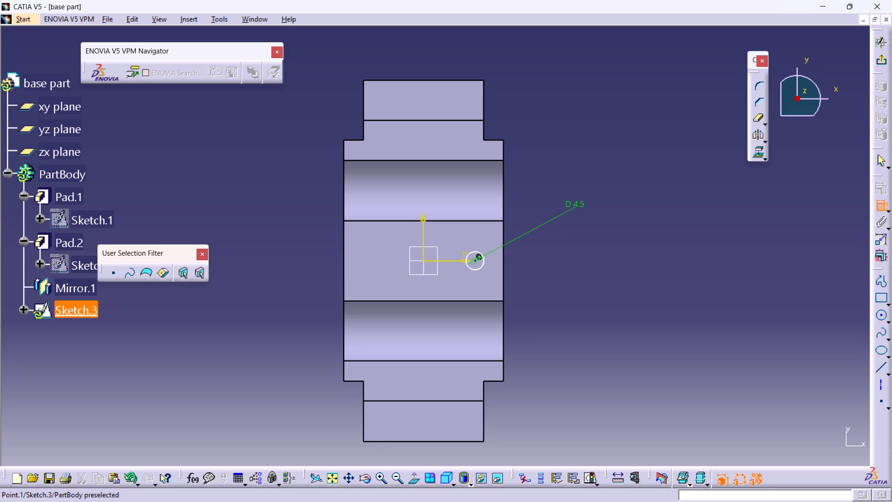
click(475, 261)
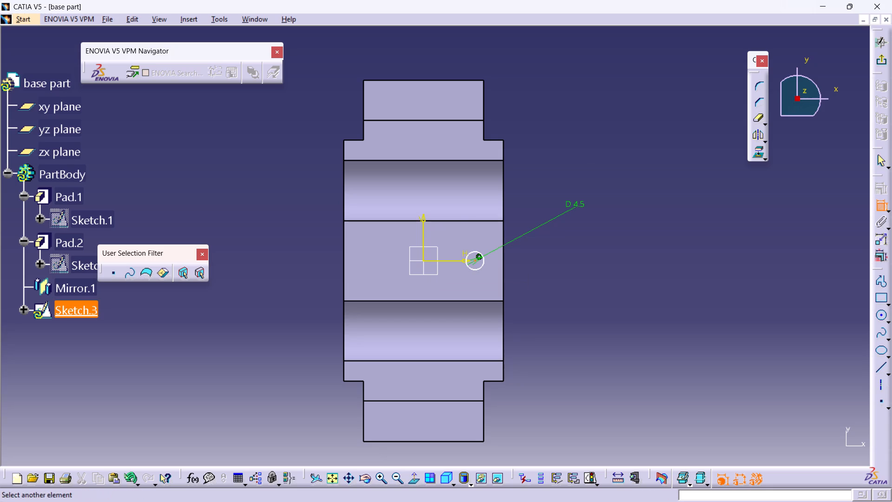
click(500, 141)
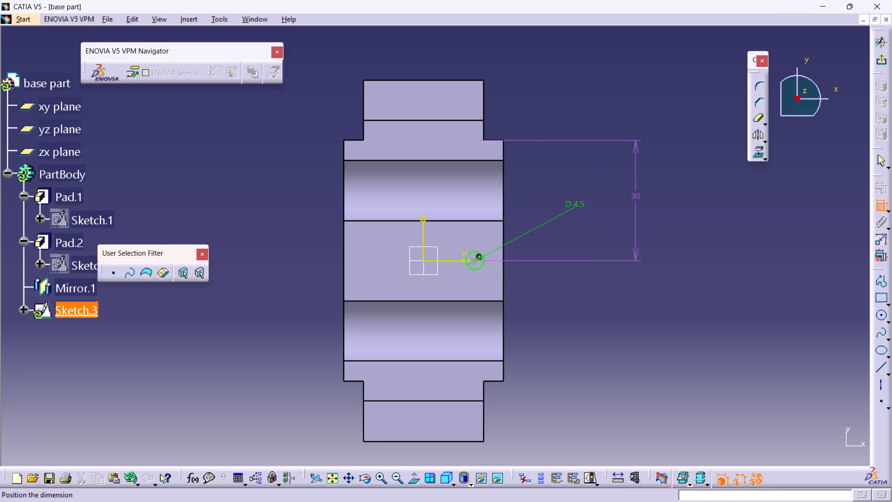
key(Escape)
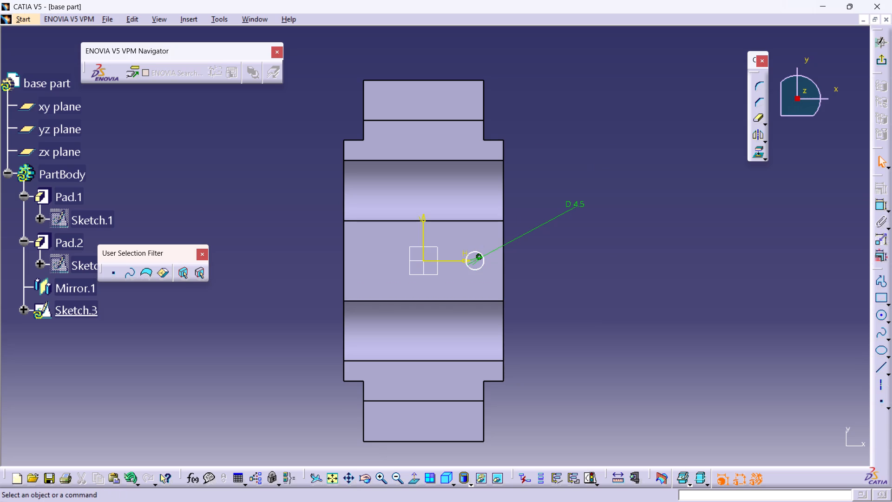
Dimension the circle's centre from the V axis and set the distance to 15 mm.
click(877, 206)
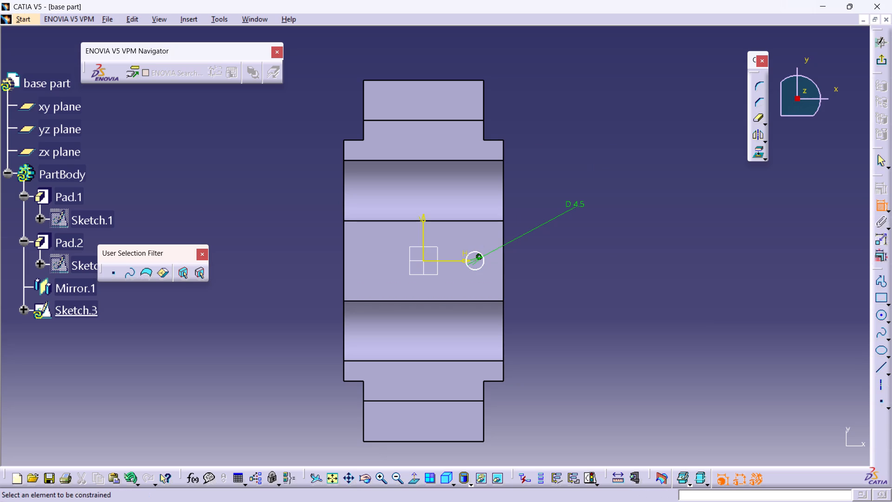
click(476, 261)
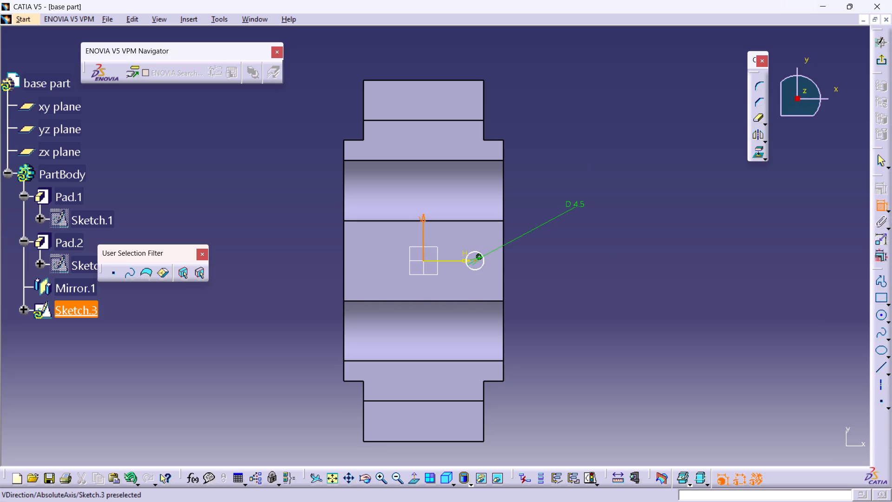
click(422, 244)
click(454, 327)
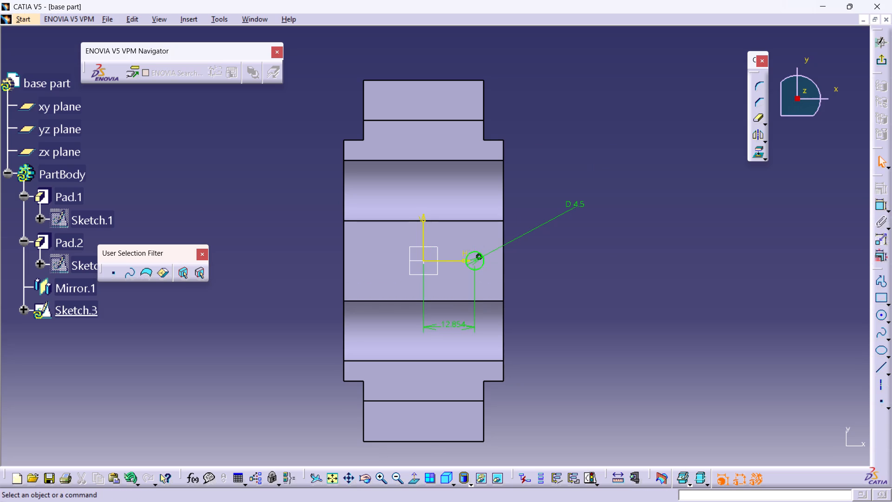
double_click(454, 327)
text(15)
key(Return)
click(615, 235)
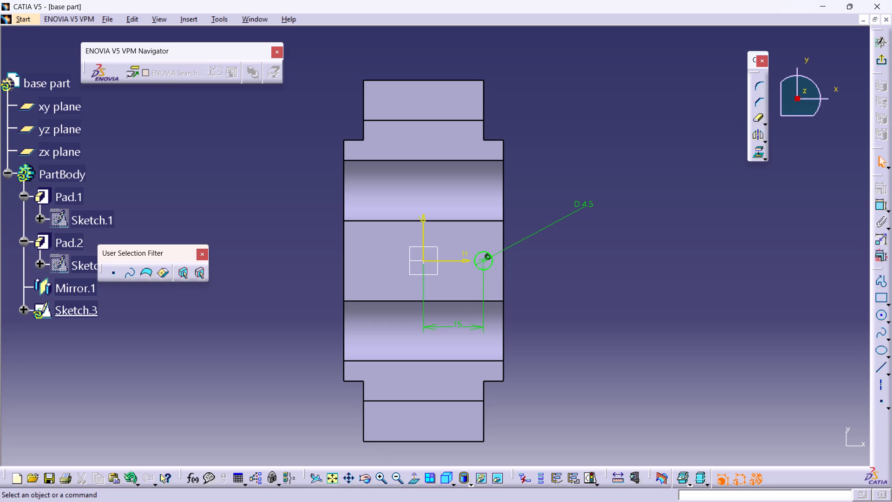
Draw a second circle near the +y end, about 4 mm below the step edge and 8 mm inside the side edge, with diameter 4.5 mm.
click(882, 315)
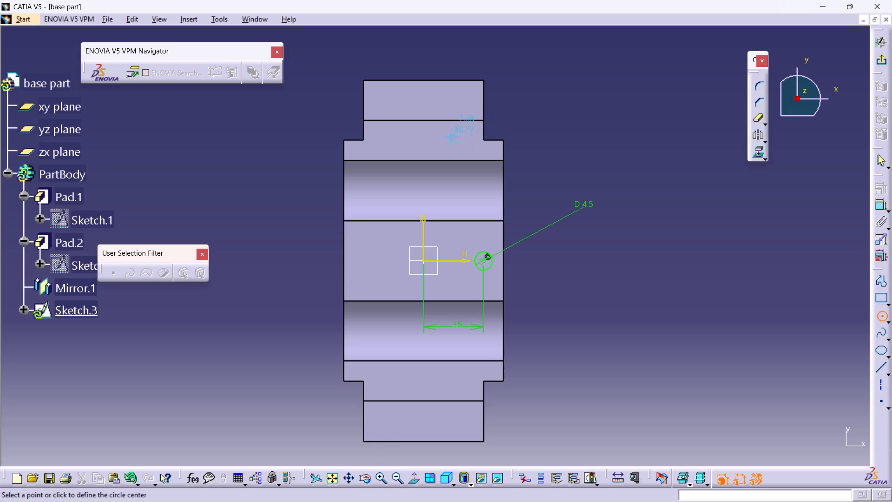
click(451, 138)
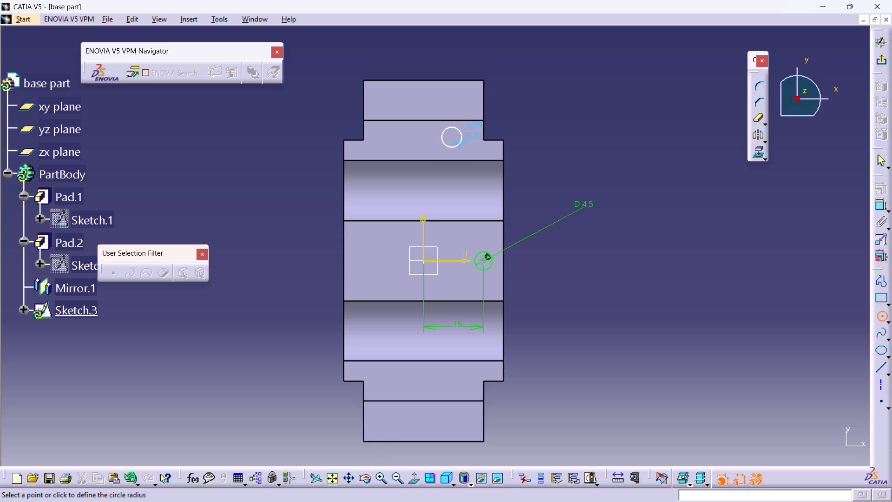
click(460, 143)
key(Escape)
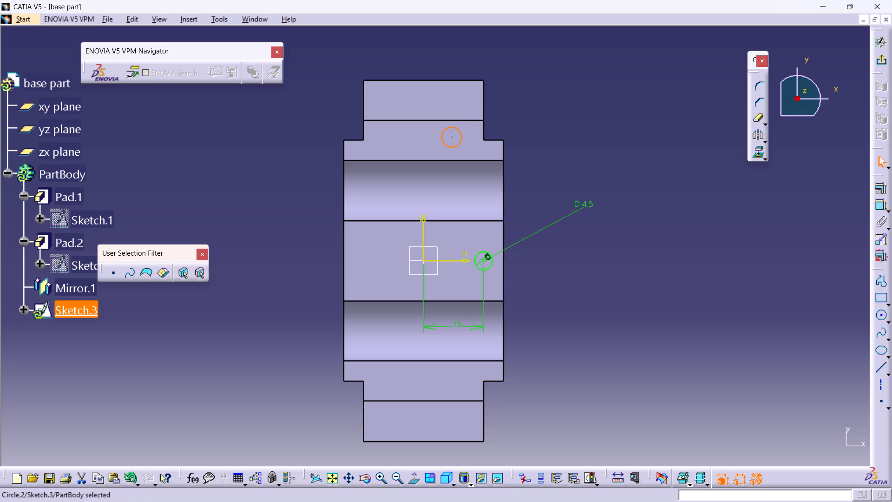
click(878, 205)
click(620, 57)
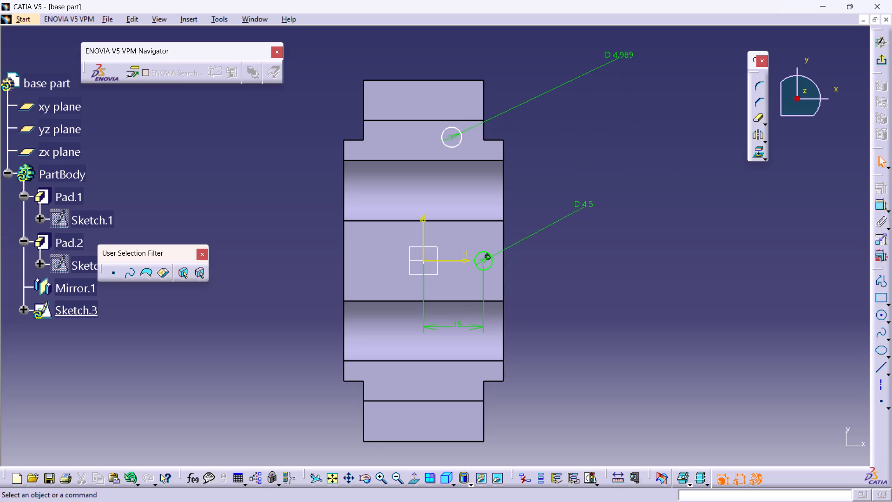
double_click(620, 57)
text(4.5)
key(Return)
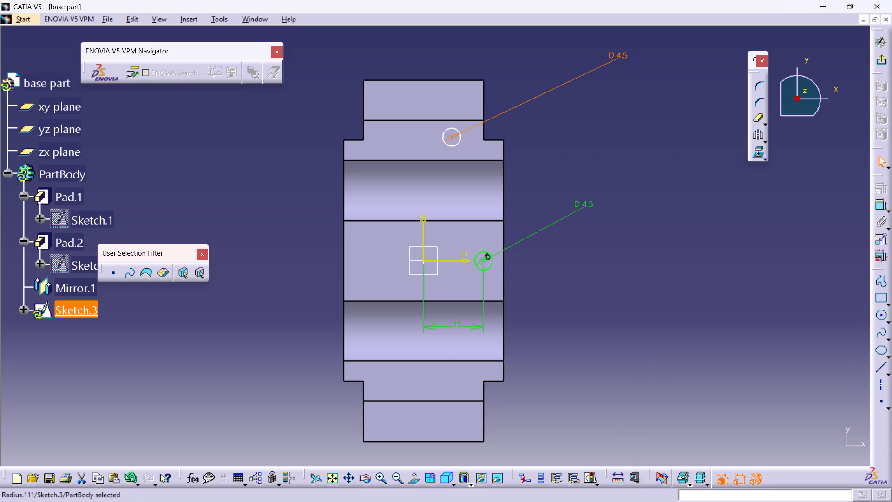
key(Escape)
key(Escape)
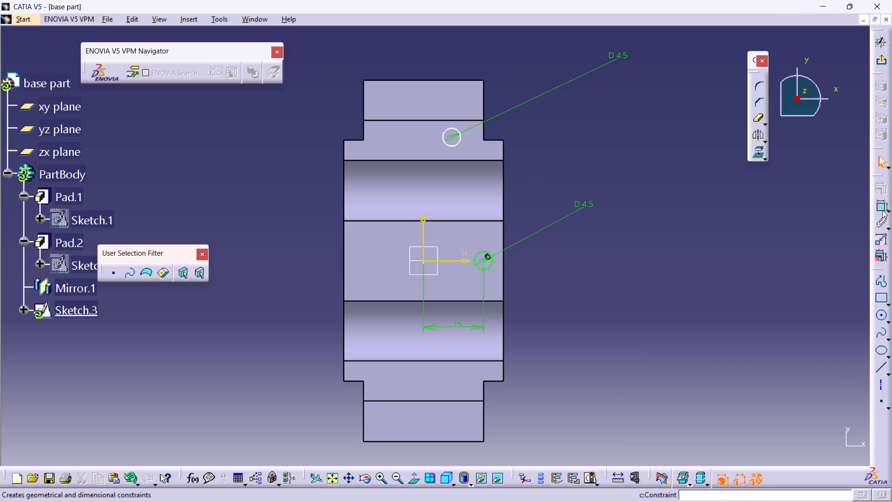
Dimension the second circle's centre from the horizontal step edge above it and from the adjacent vertical side edge.
double_click(880, 206)
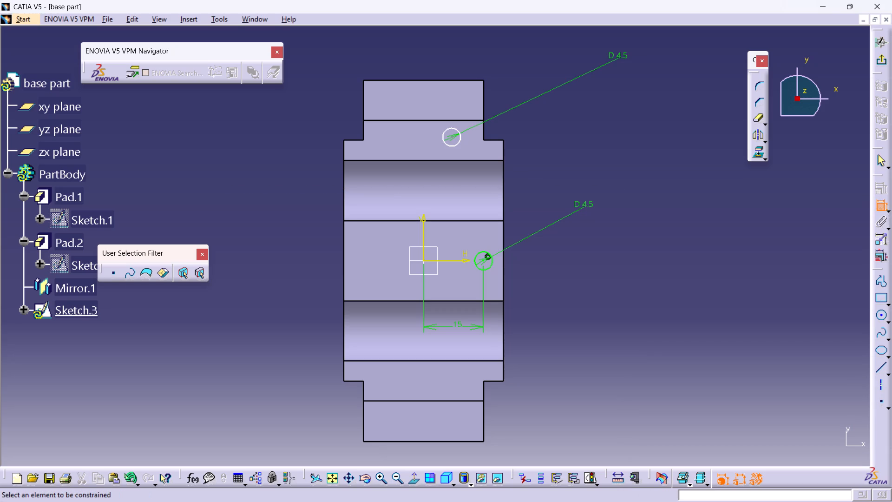
click(452, 138)
click(463, 120)
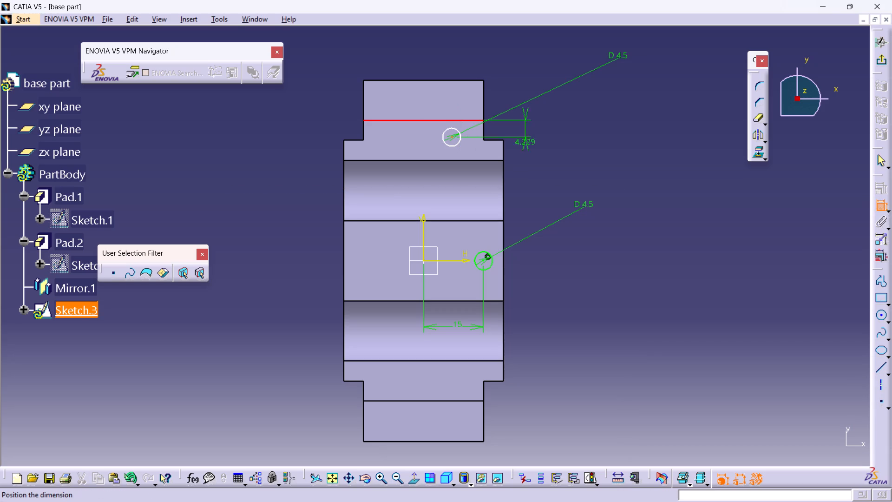
click(617, 162)
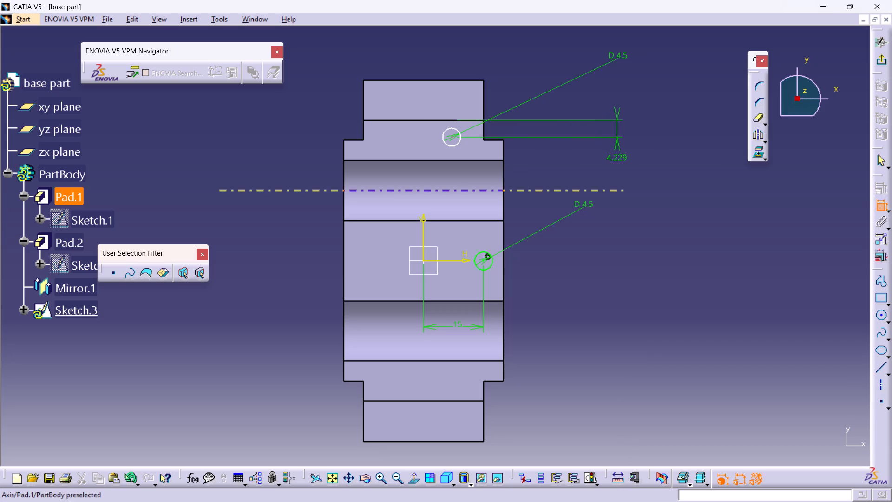
click(451, 138)
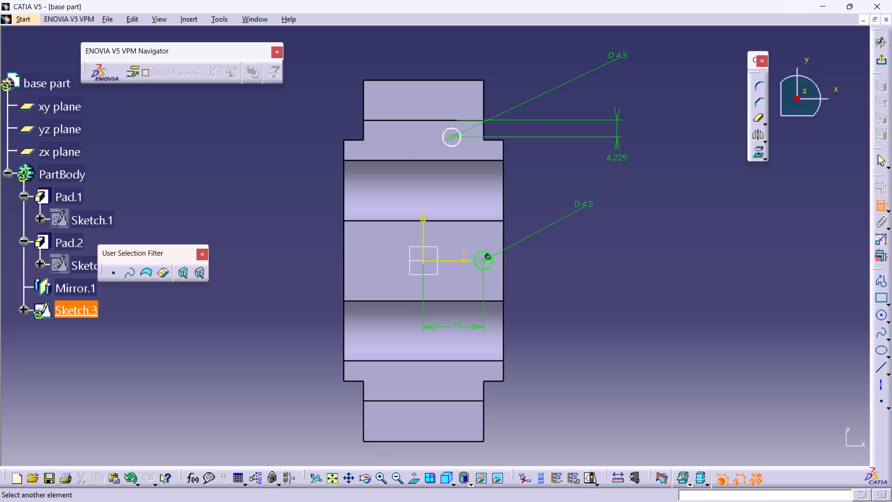
click(483, 133)
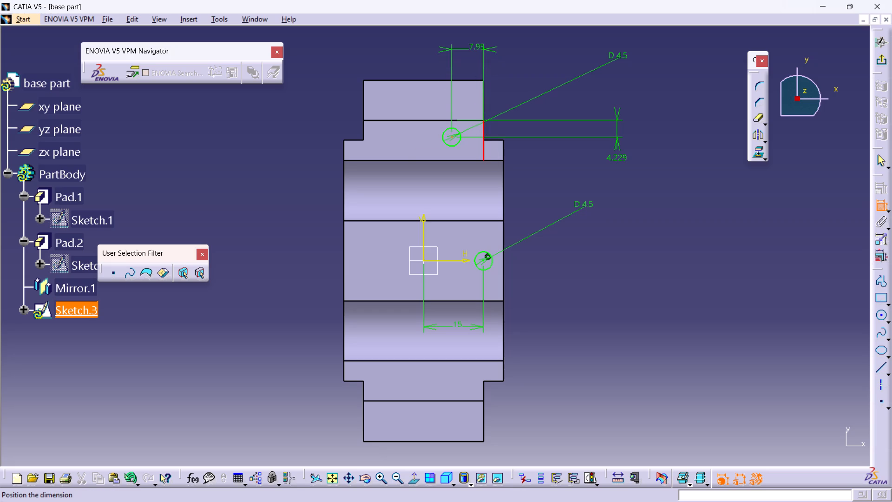
click(478, 48)
key(Escape)
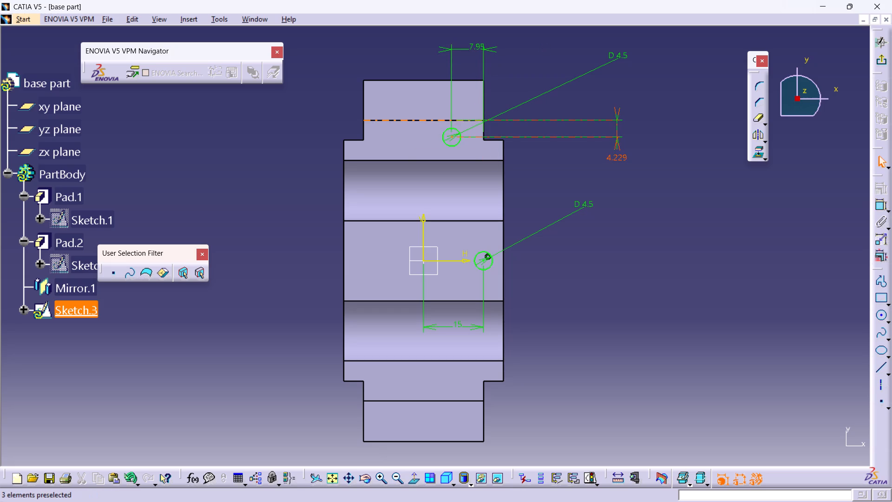
Set the second circle's centre distances to 5 mm from the horizontal step edge and 7.5 mm from the side edge.
double_click(619, 156)
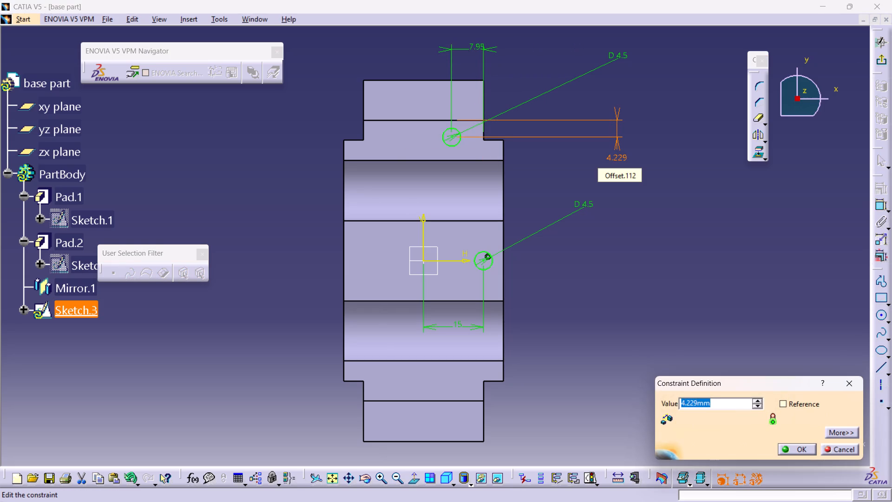
key(5)
key(Return)
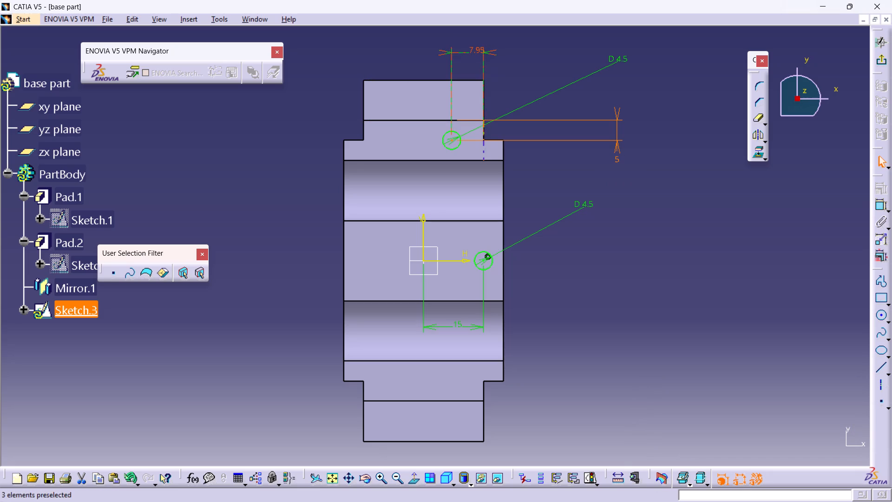
double_click(478, 46)
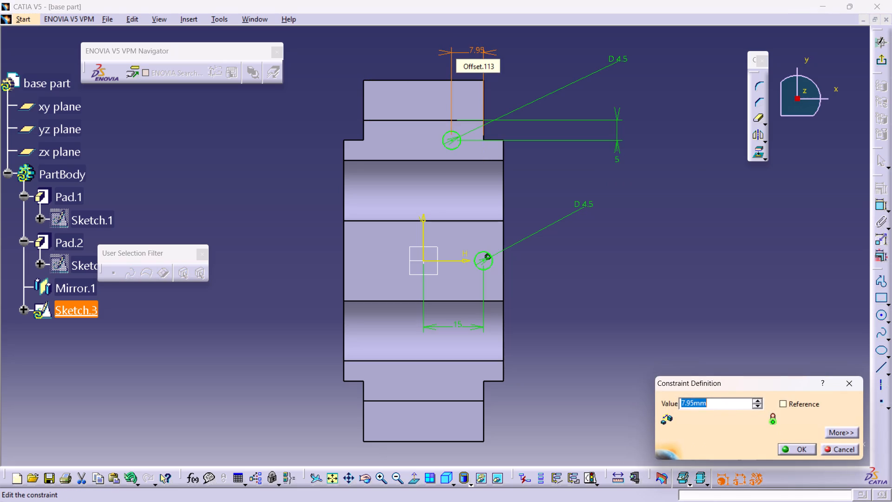
text(7.5)
key(Return)
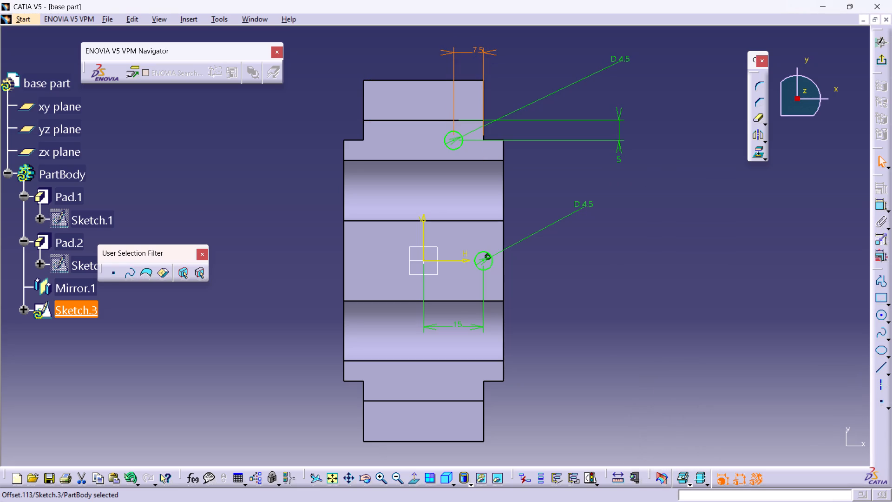
click(644, 297)
click(649, 283)
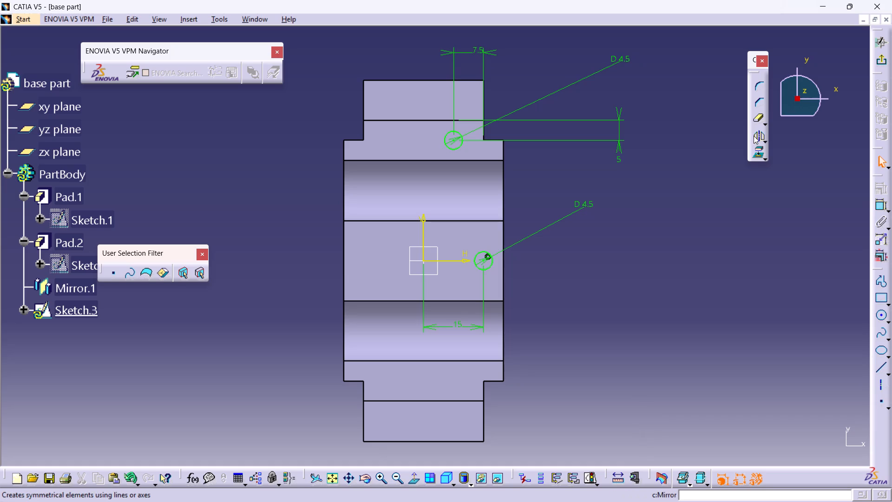
Mirror both 4.5 mm circles about the sketch's vertical V axis.
click(487, 267)
ctrl+click(461, 144)
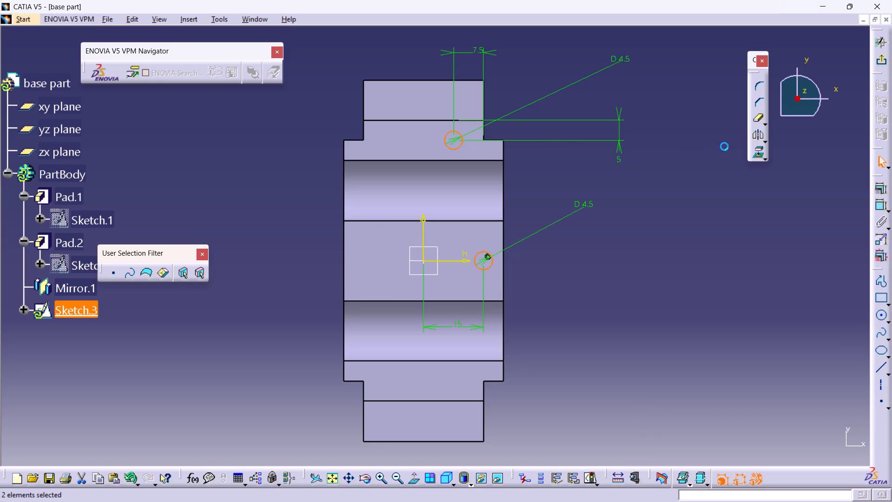
click(757, 134)
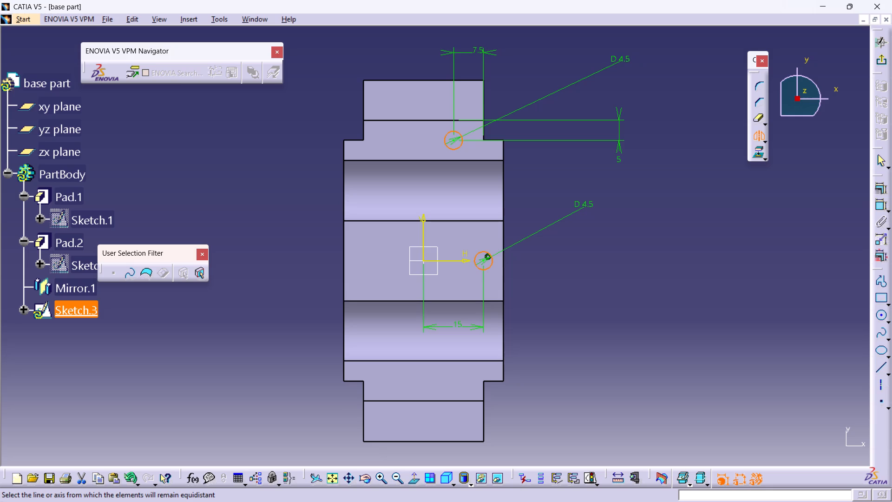
click(424, 225)
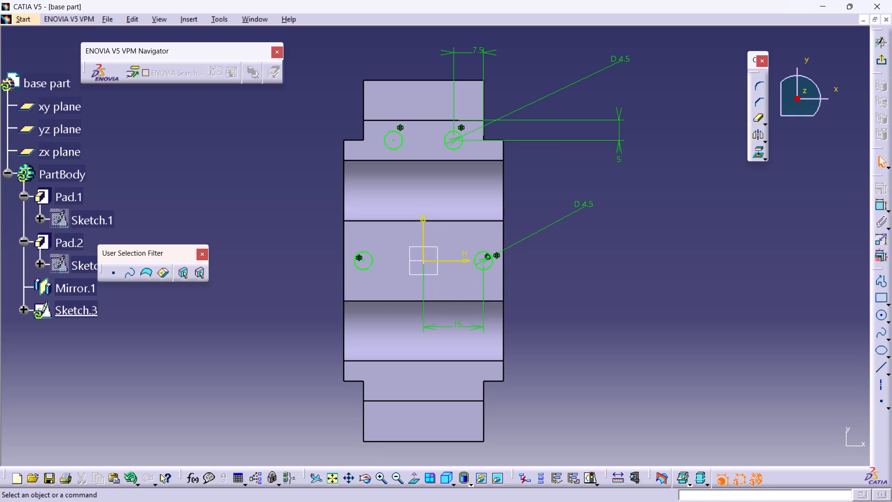
Mirror the two circles near the +y end about the H axis and exit the sketch.
click(455, 146)
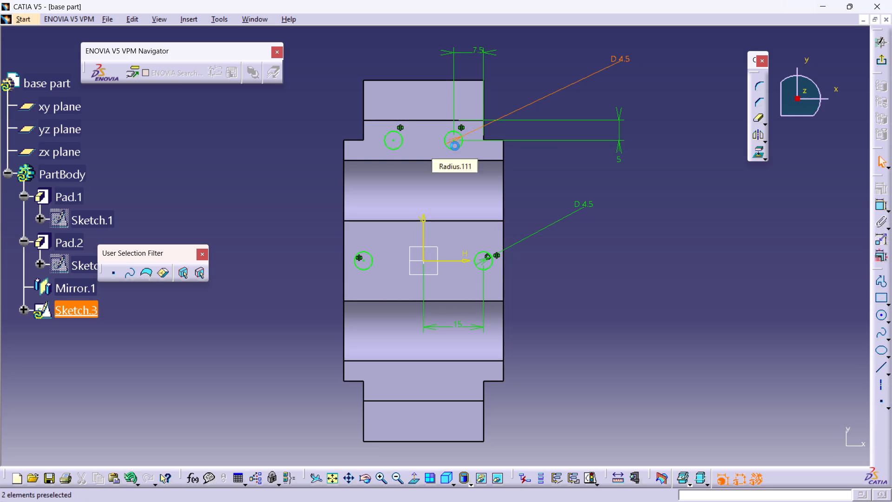
ctrl+click(398, 147)
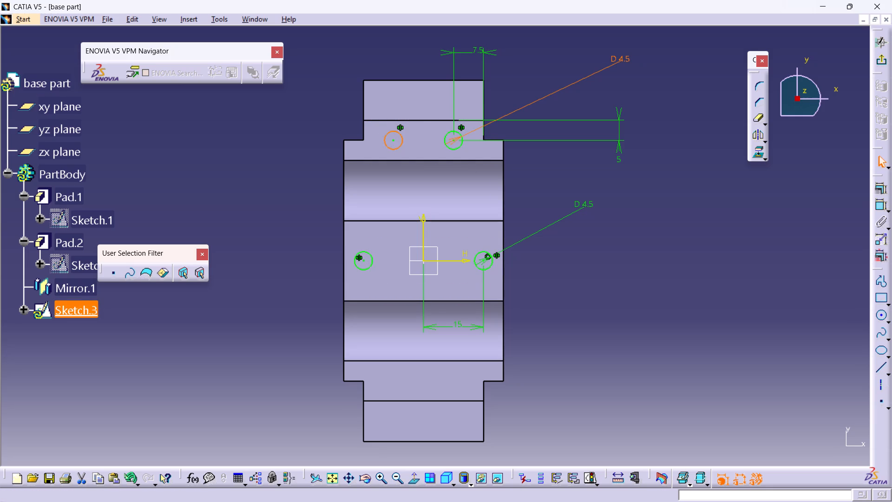
ctrl+click(459, 149)
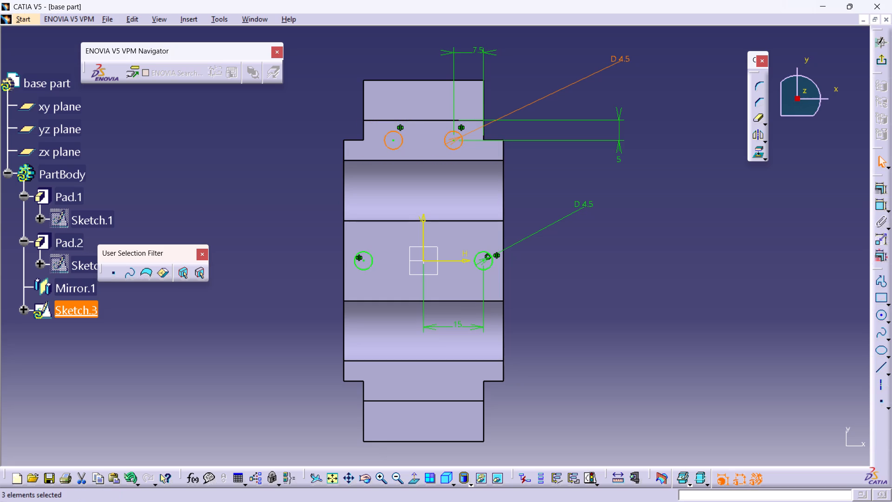
click(761, 132)
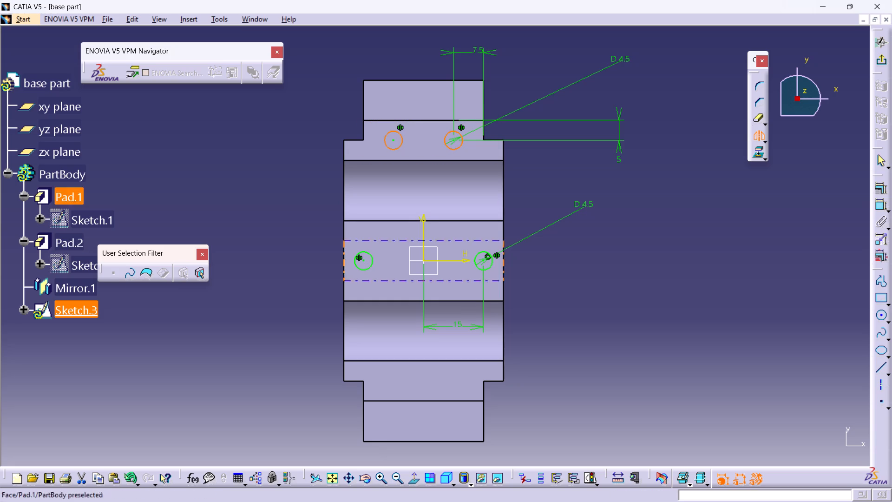
click(455, 258)
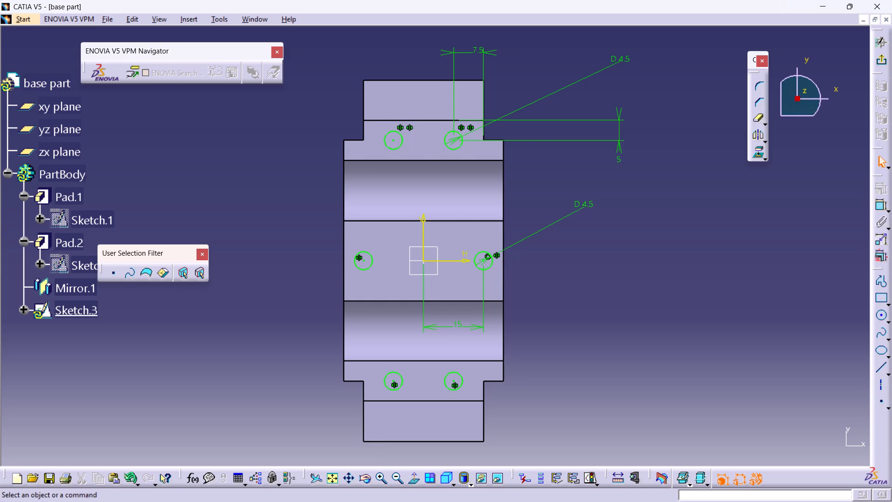
click(880, 59)
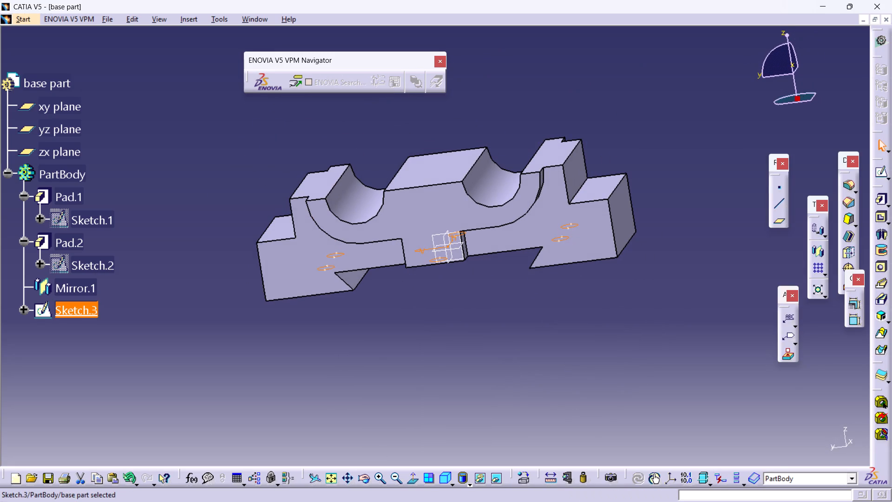
Examine the part from the underside, top and sides to check where the six sketched circles lie on the body.
middle_drag(666, 192, 676, 158)
scroll(676, 164, up, 1)
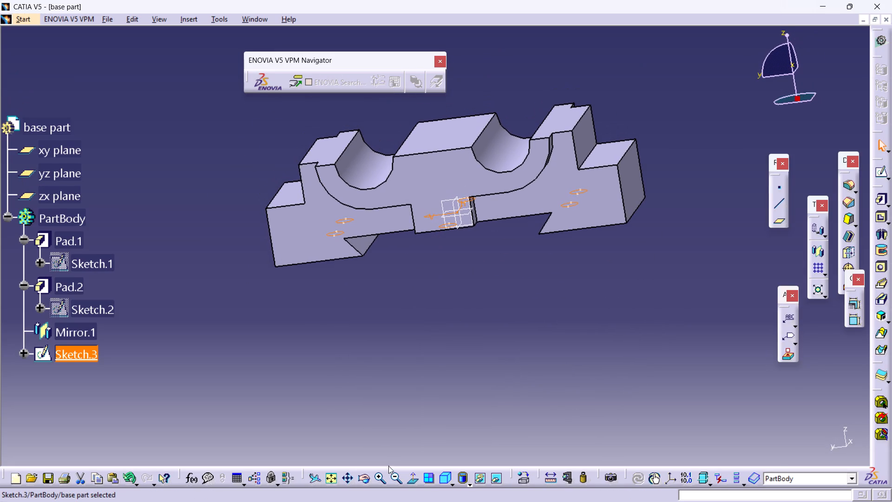
click(366, 479)
drag(421, 379, 423, 229)
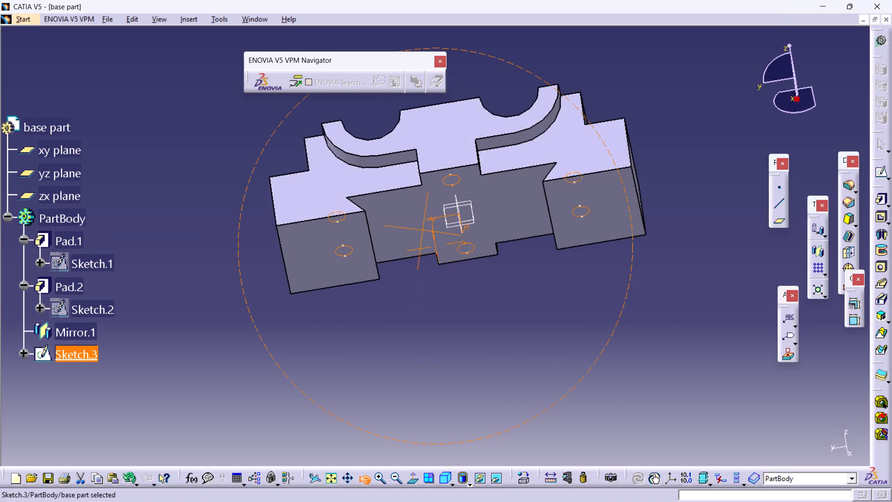
drag(423, 229, 446, 301)
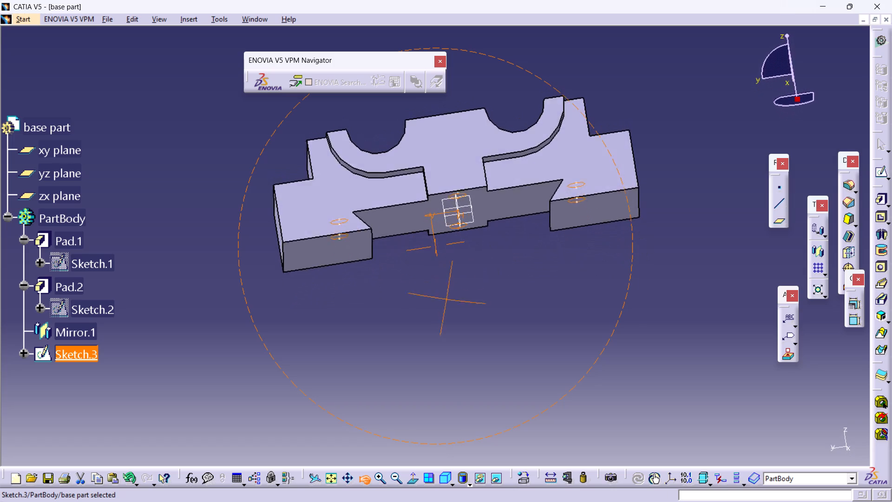
drag(446, 301, 586, 354)
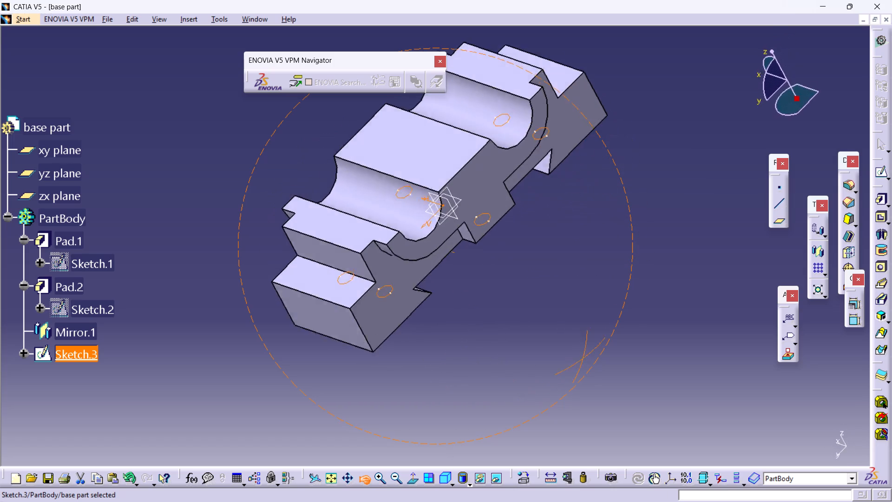
drag(586, 354, 429, 306)
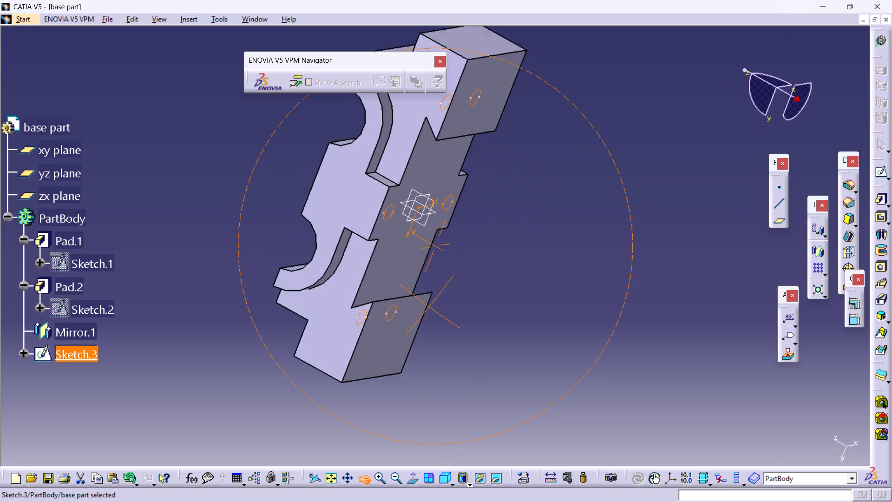
drag(429, 306, 458, 237)
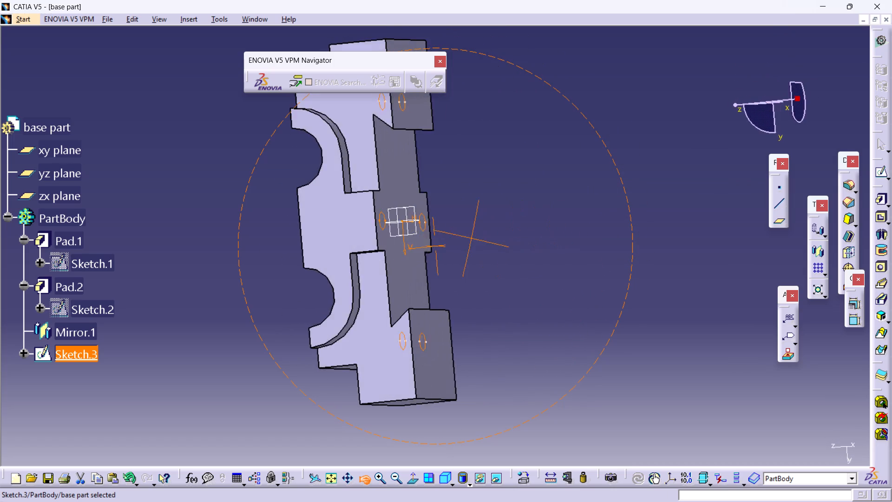
drag(458, 237, 625, 263)
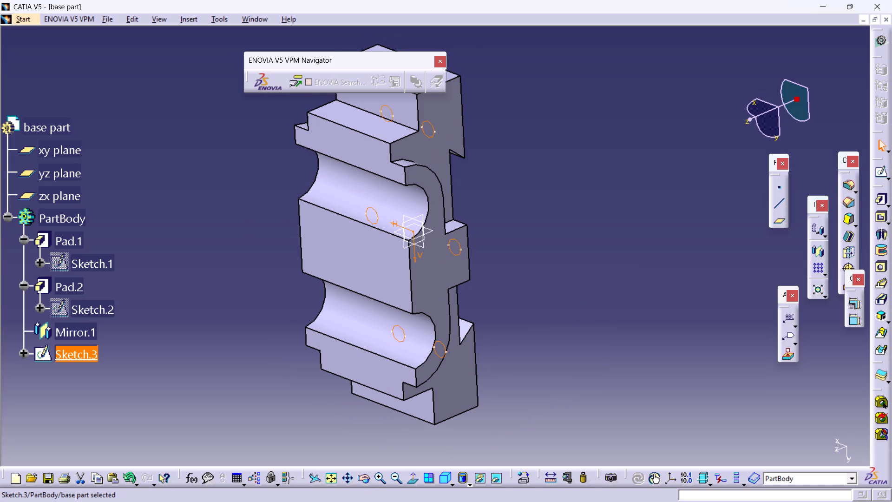
middle_drag(513, 386, 512, 376)
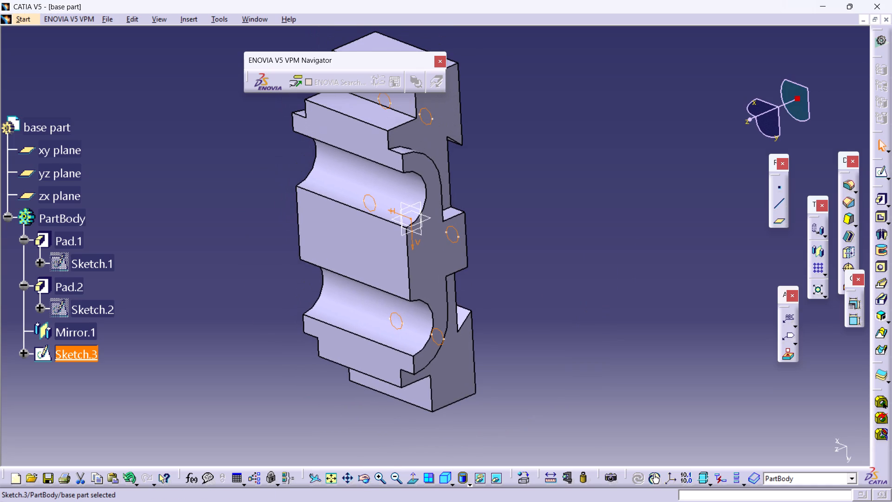
click(361, 479)
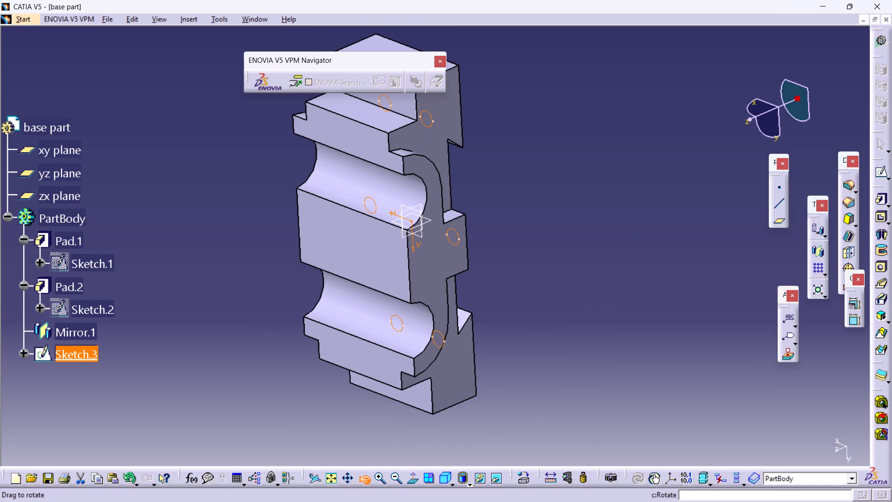
drag(553, 377, 377, 357)
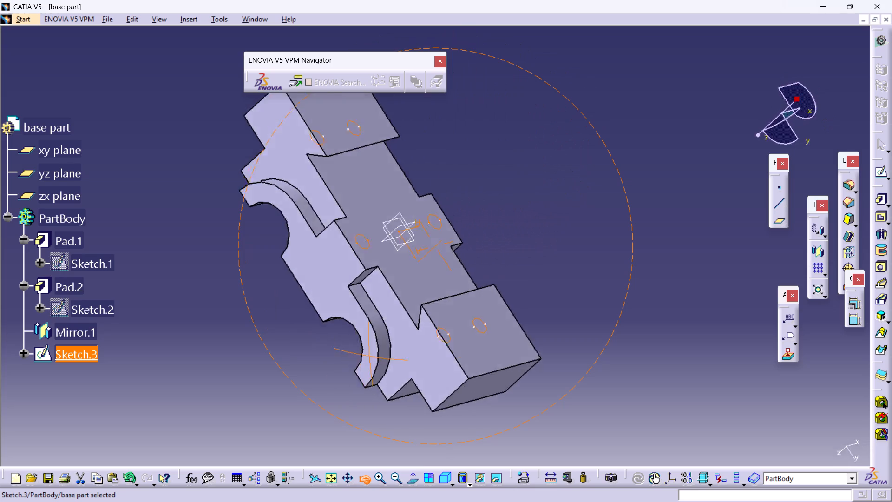
drag(377, 357, 539, 437)
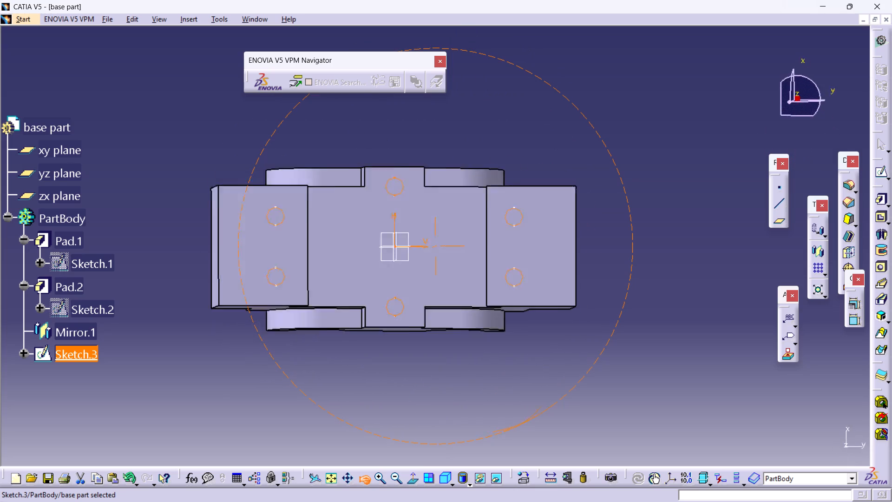
drag(539, 437, 421, 276)
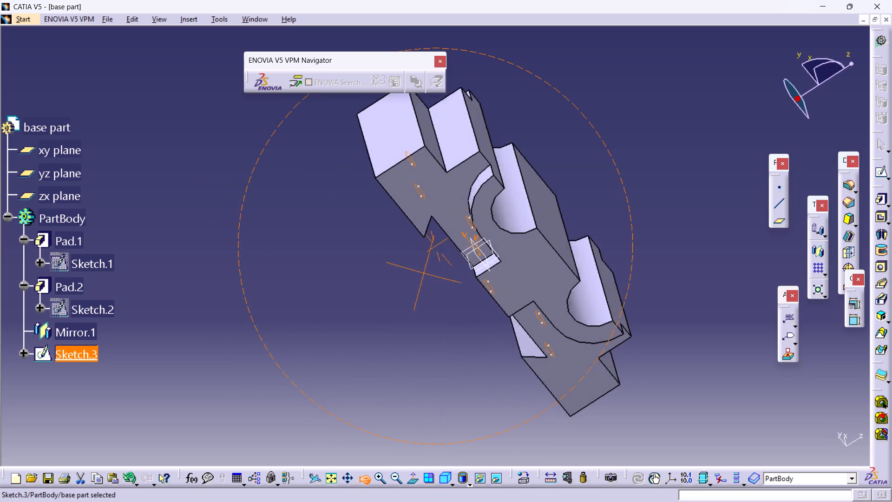
drag(421, 276, 315, 332)
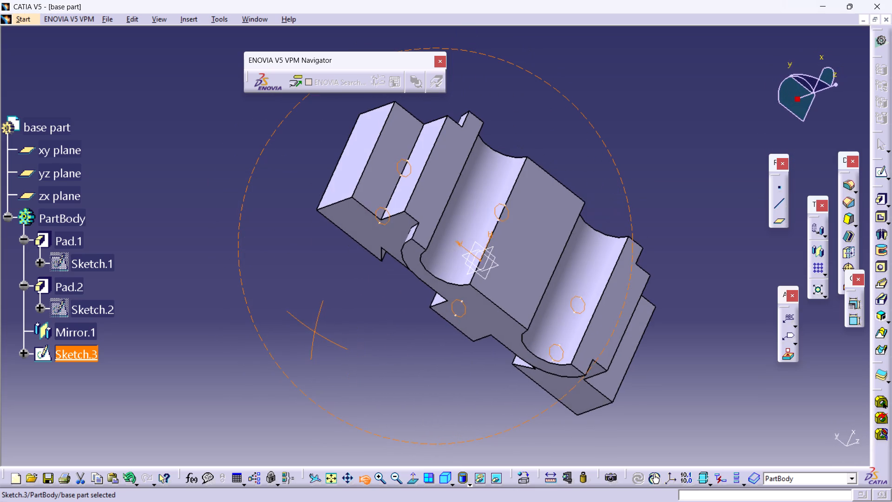
drag(315, 332, 602, 228)
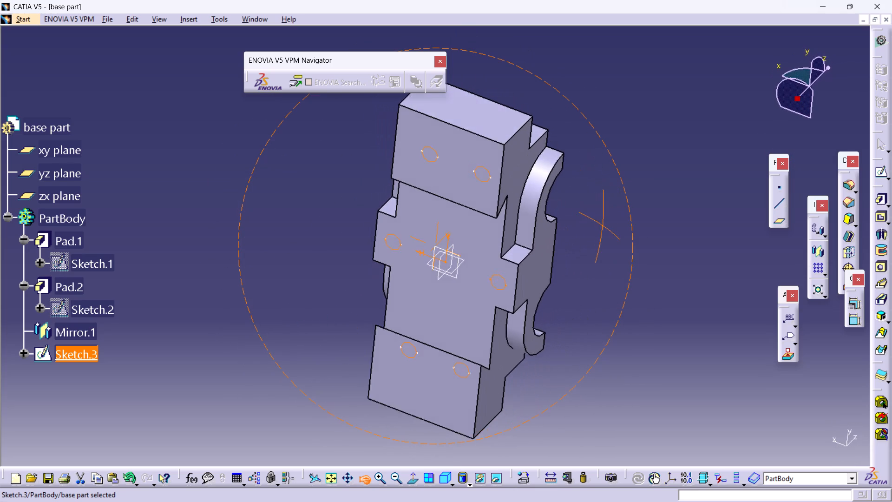
drag(602, 228, 400, 215)
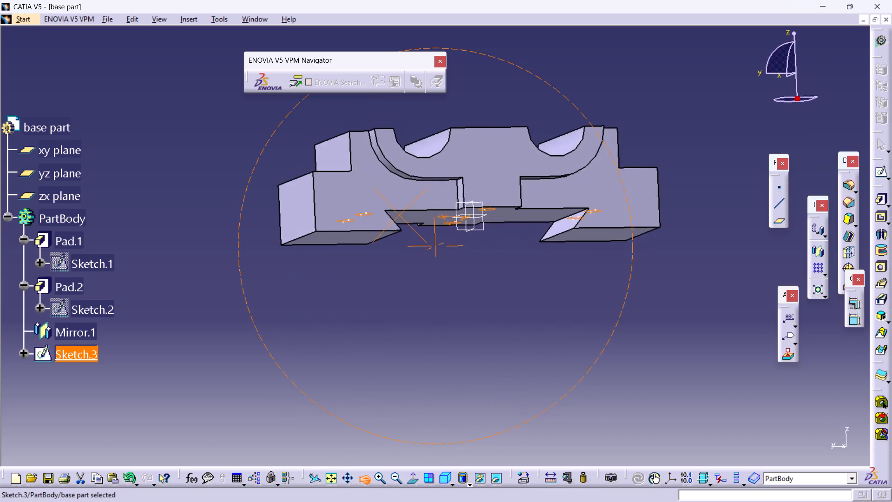
drag(400, 215, 384, 247)
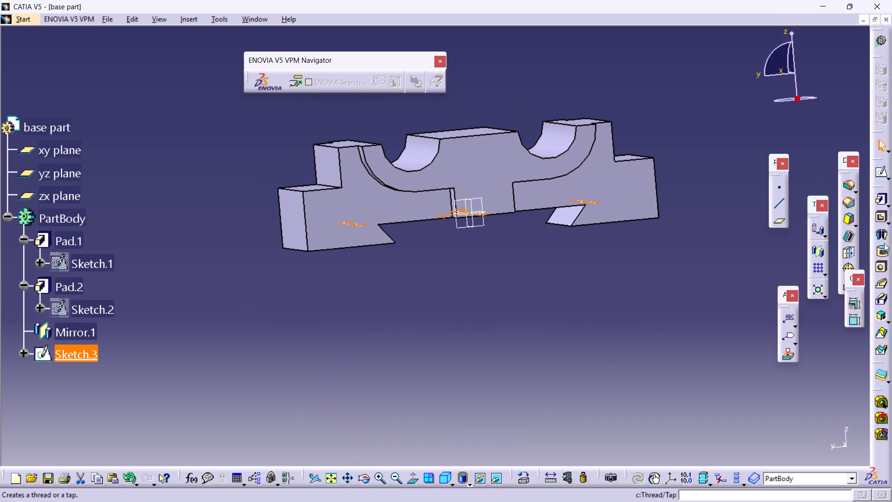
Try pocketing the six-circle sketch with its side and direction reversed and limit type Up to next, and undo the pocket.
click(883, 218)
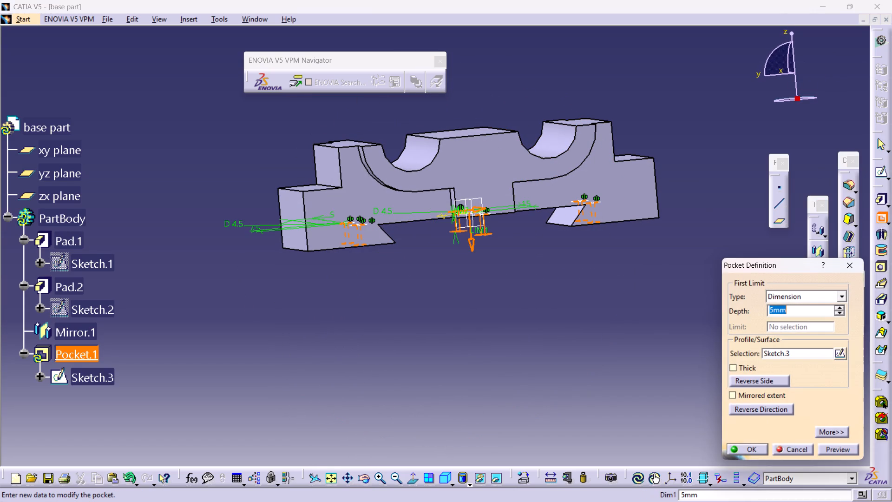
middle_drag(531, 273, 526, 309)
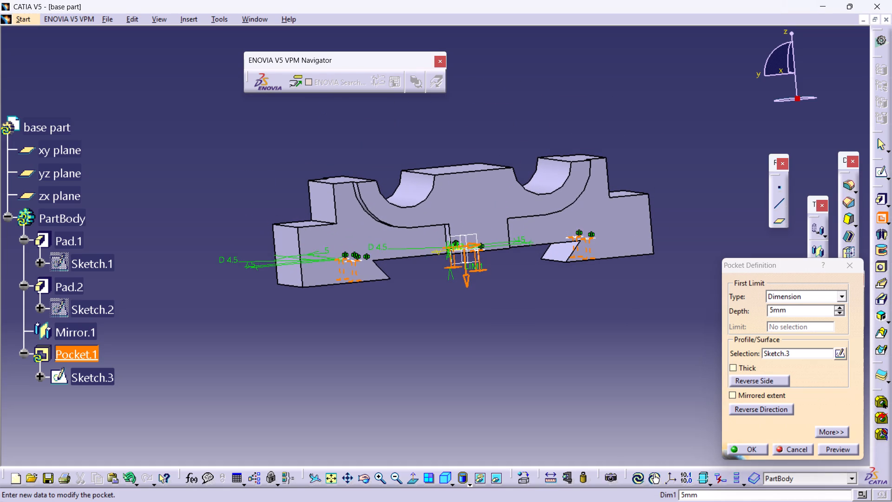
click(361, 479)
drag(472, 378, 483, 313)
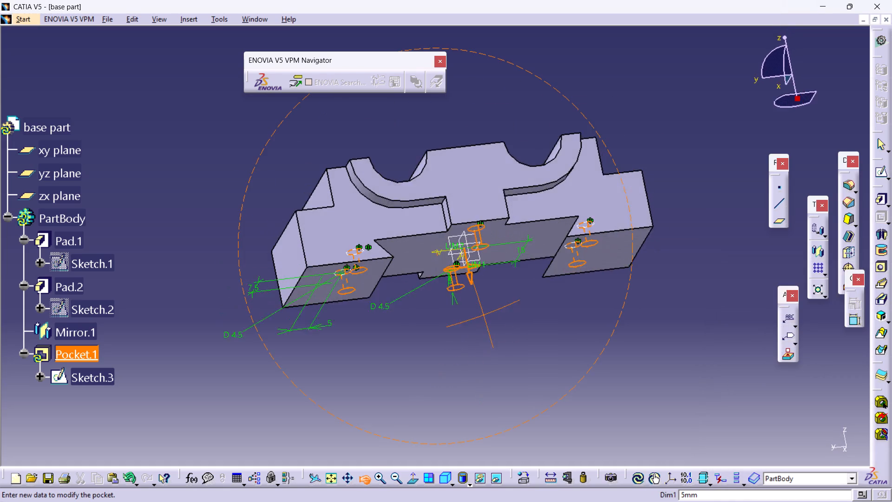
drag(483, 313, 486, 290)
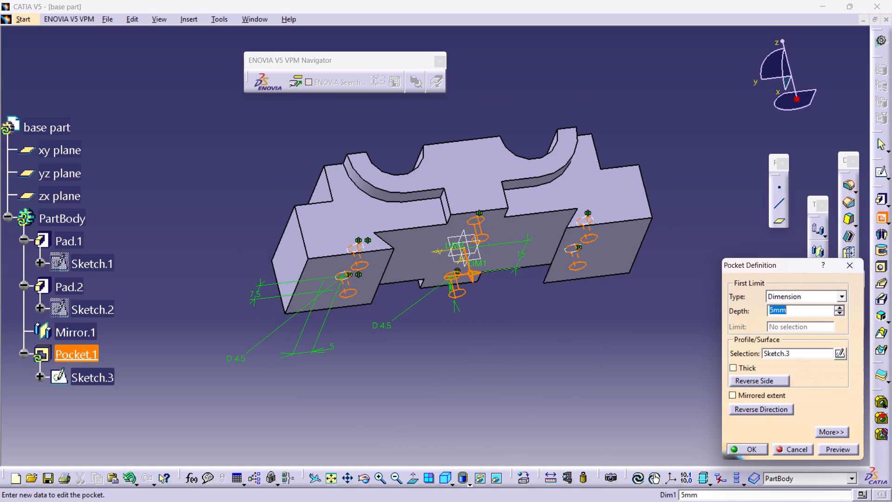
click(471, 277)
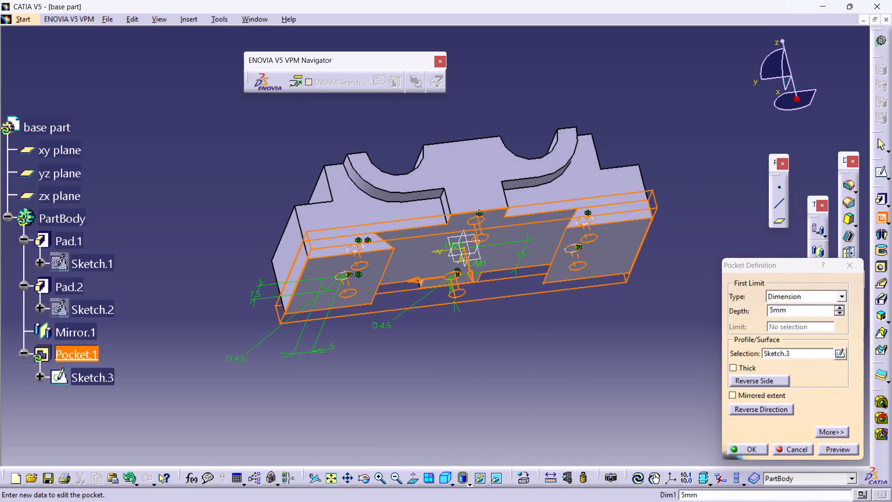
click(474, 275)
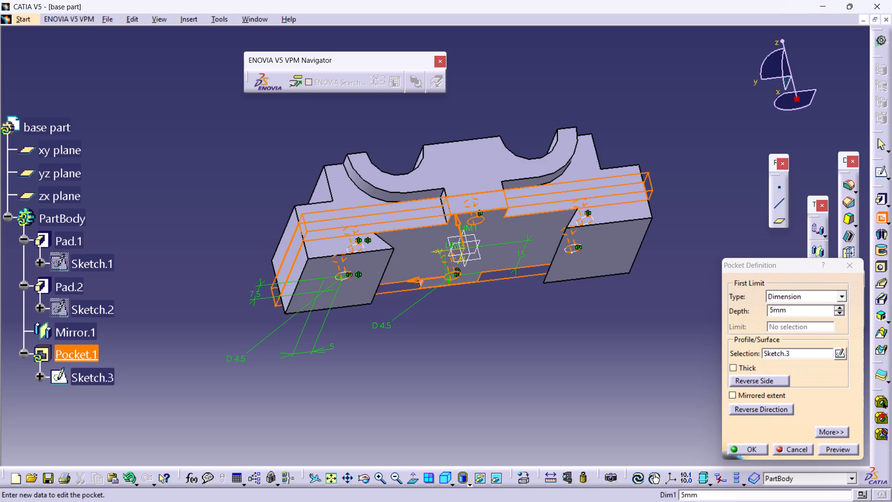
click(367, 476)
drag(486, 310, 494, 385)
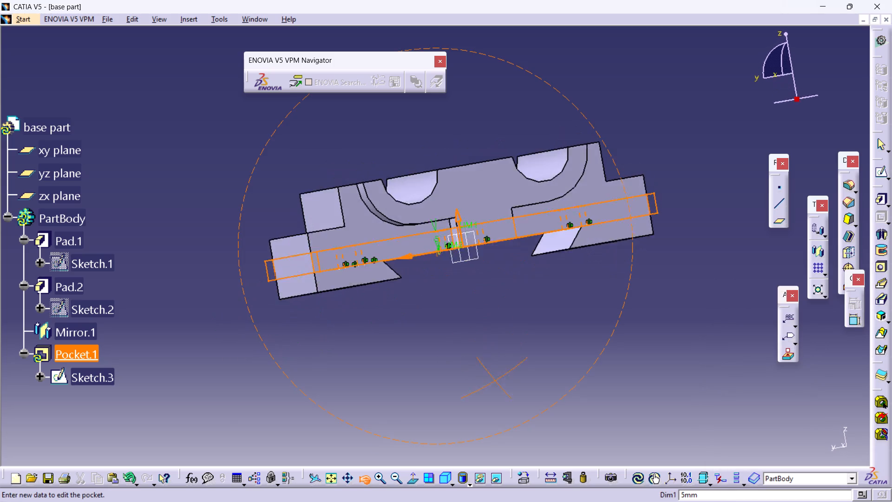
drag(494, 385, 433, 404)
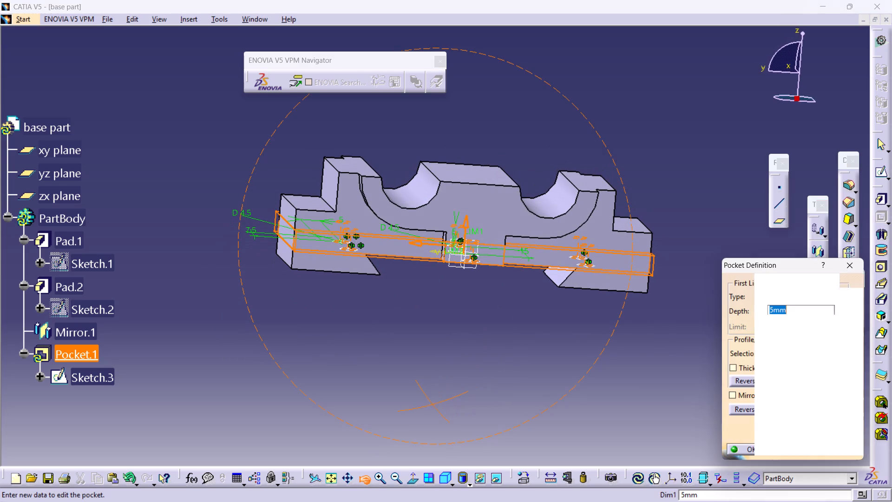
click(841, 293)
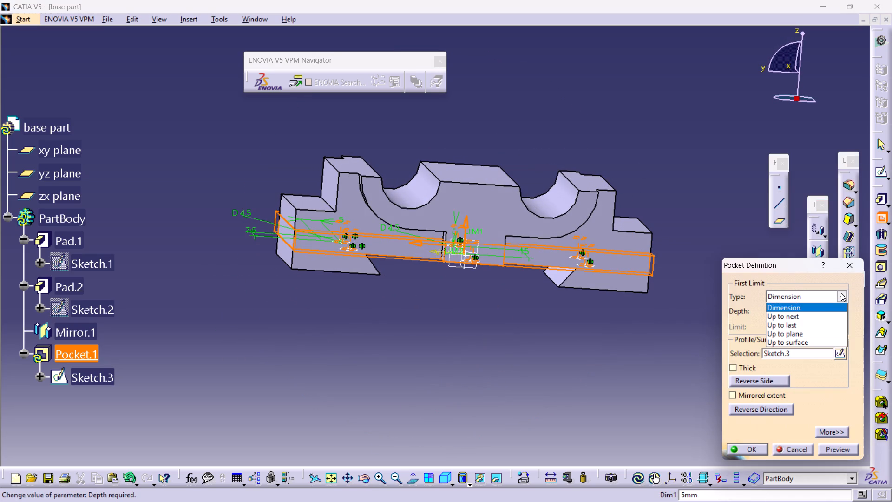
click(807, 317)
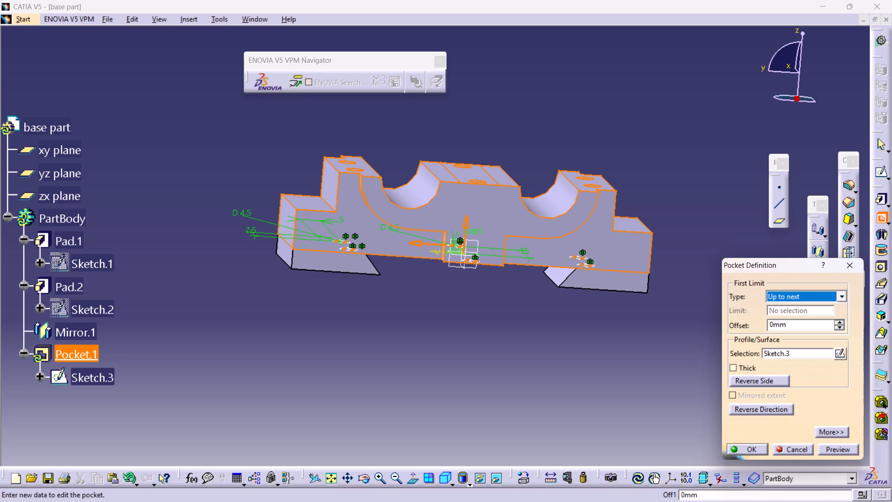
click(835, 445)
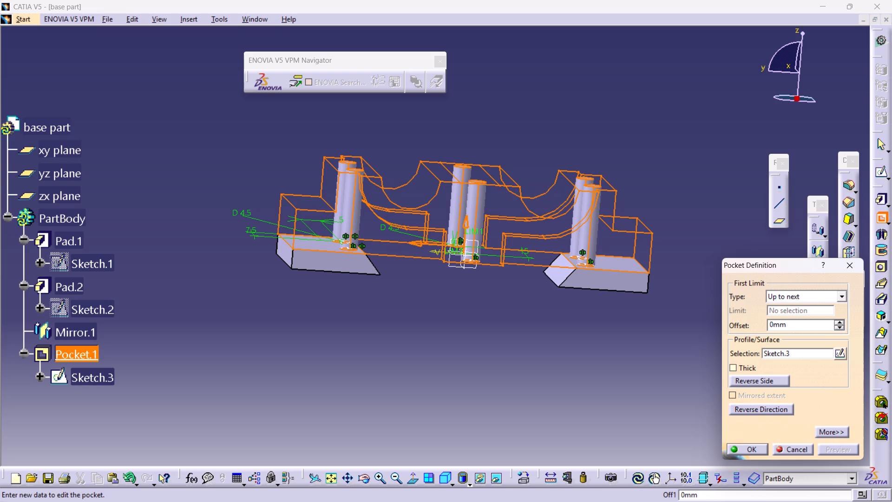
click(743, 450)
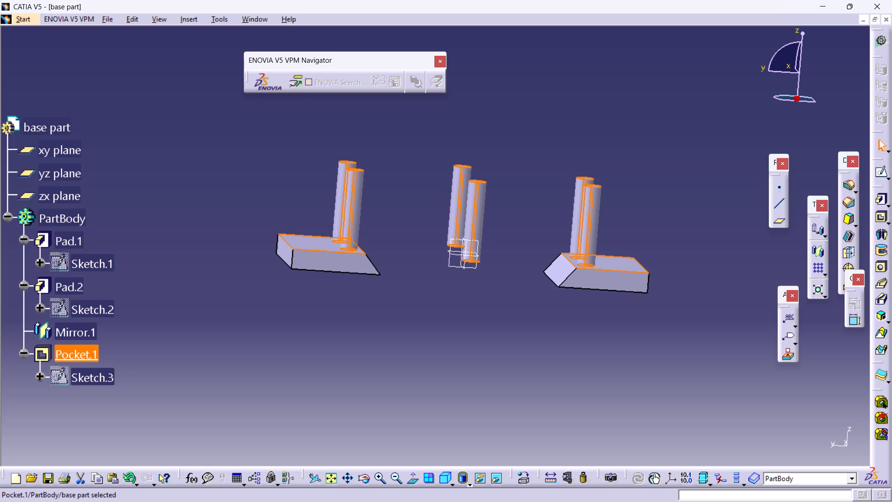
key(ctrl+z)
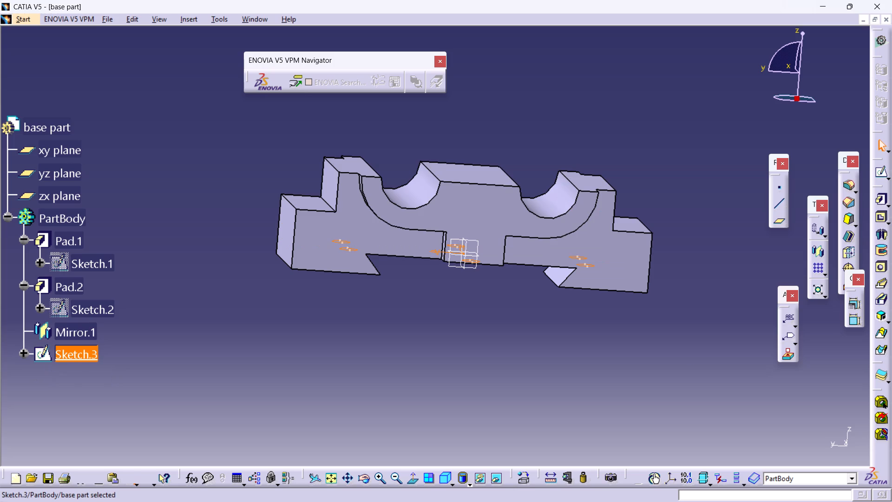
Pocket the six 4.5 mm circles upward through the body with reversed direction, limit type Up to next and 0 mm offset.
click(879, 218)
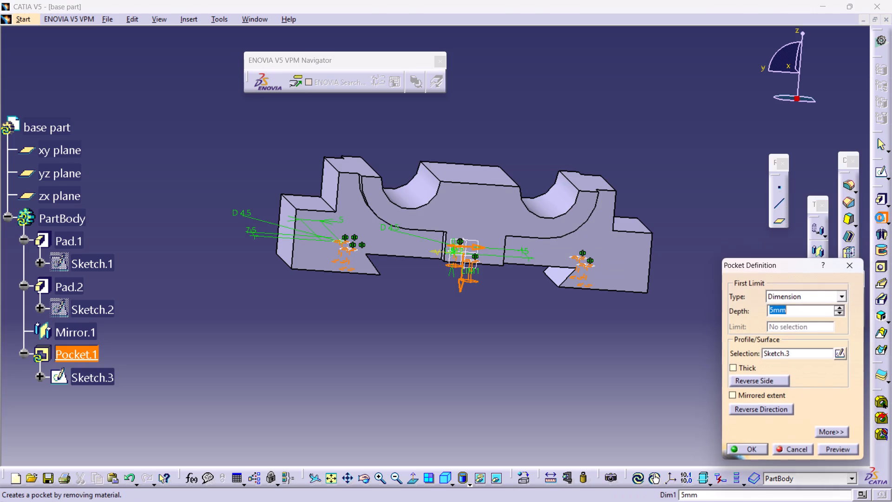
click(737, 408)
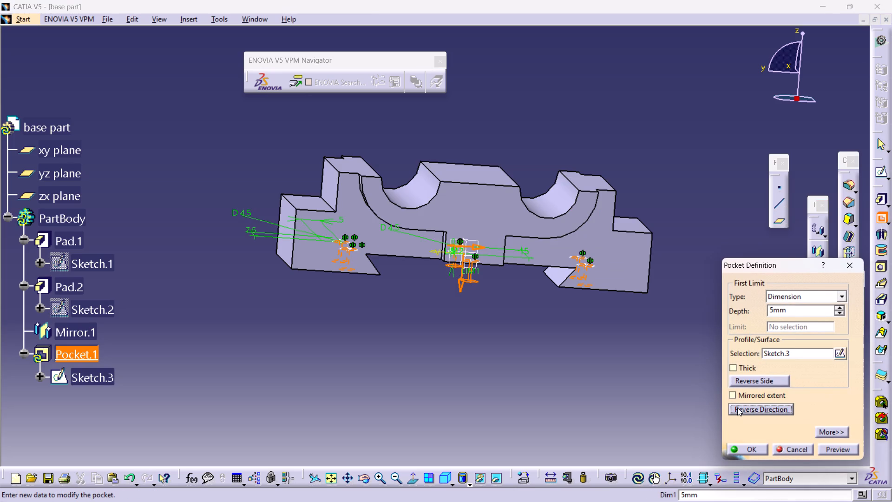
click(830, 292)
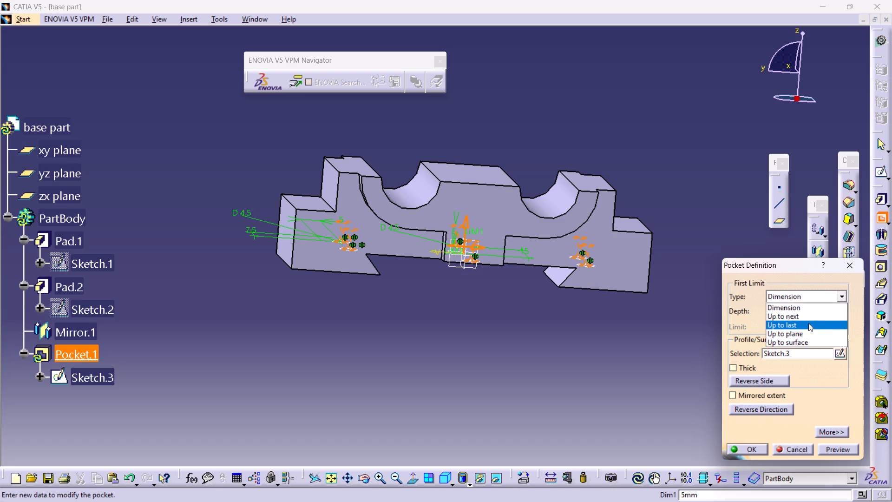
click(808, 315)
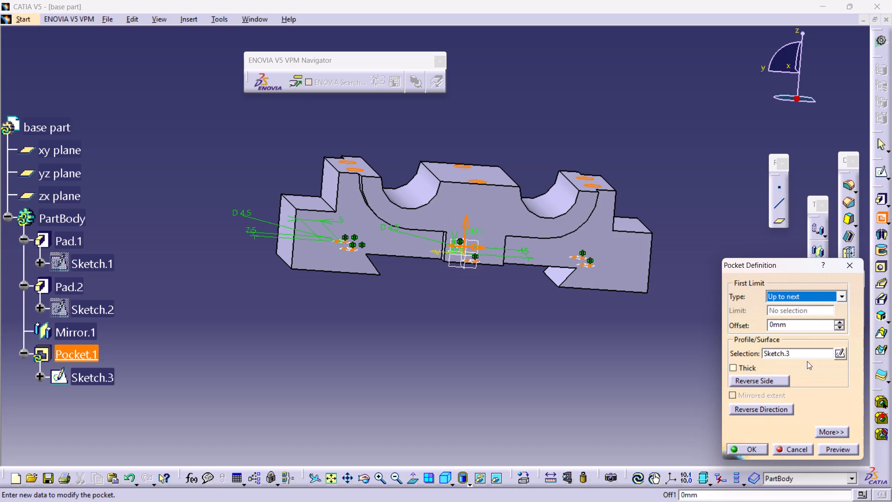
click(840, 445)
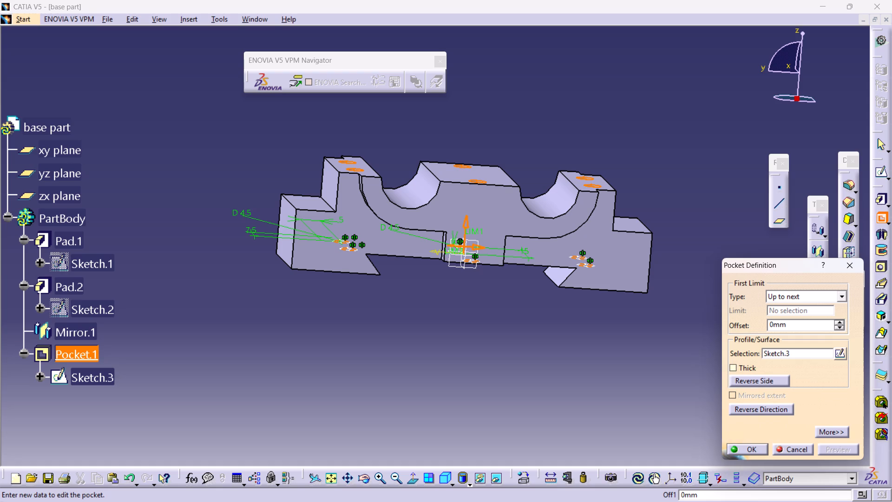
click(360, 475)
drag(442, 324, 448, 394)
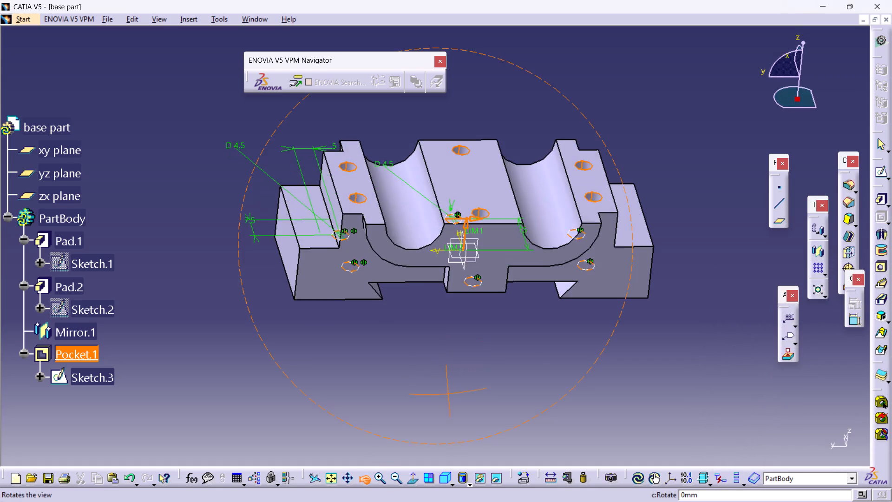
drag(448, 394, 453, 407)
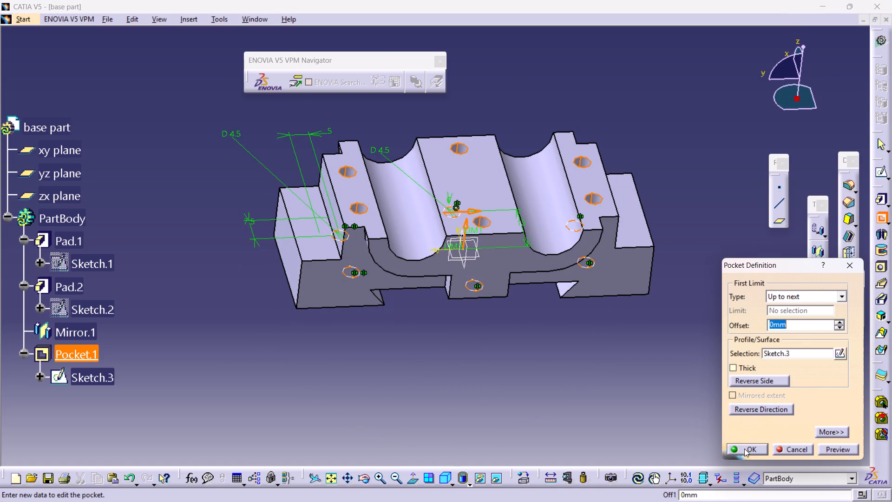
click(744, 449)
click(636, 127)
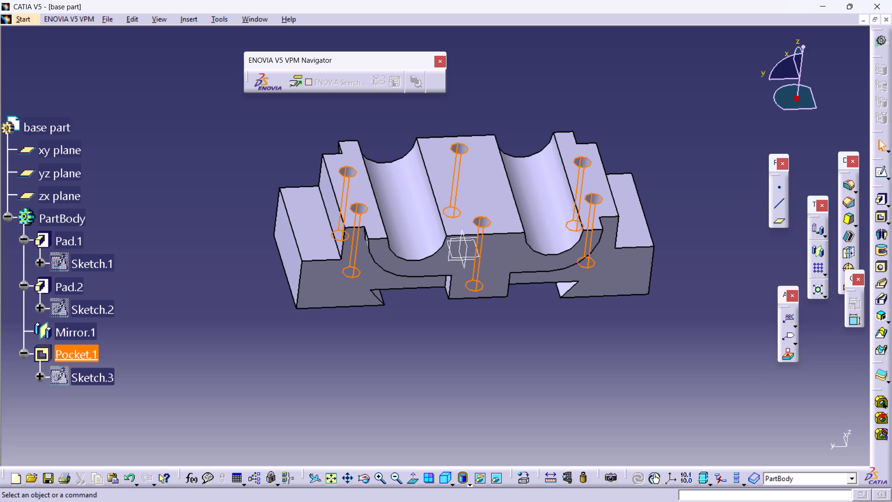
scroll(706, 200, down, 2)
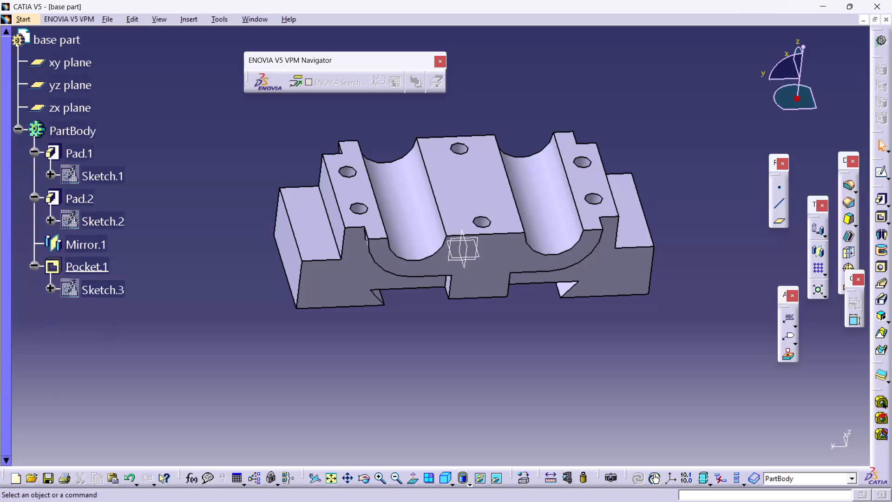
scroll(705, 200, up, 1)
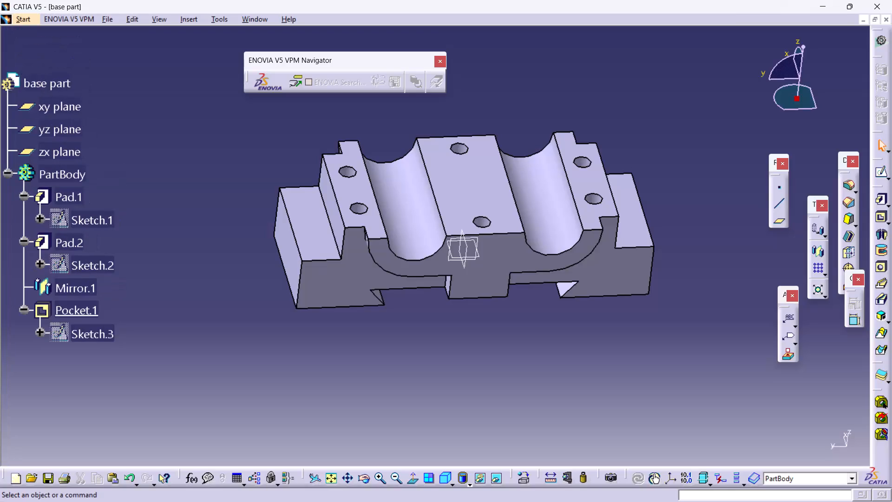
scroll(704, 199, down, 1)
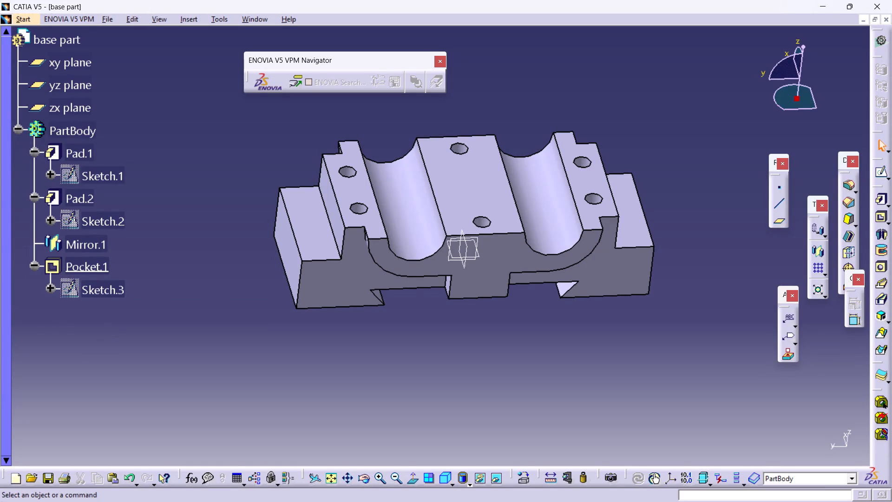
Save the part as a CATPart named base part in the catia drawing files folder.
key(ctrl+s)
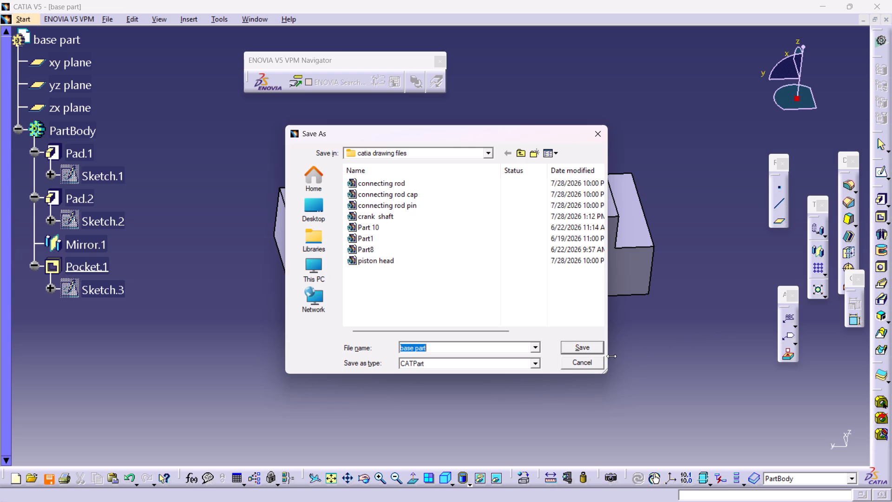
click(592, 349)
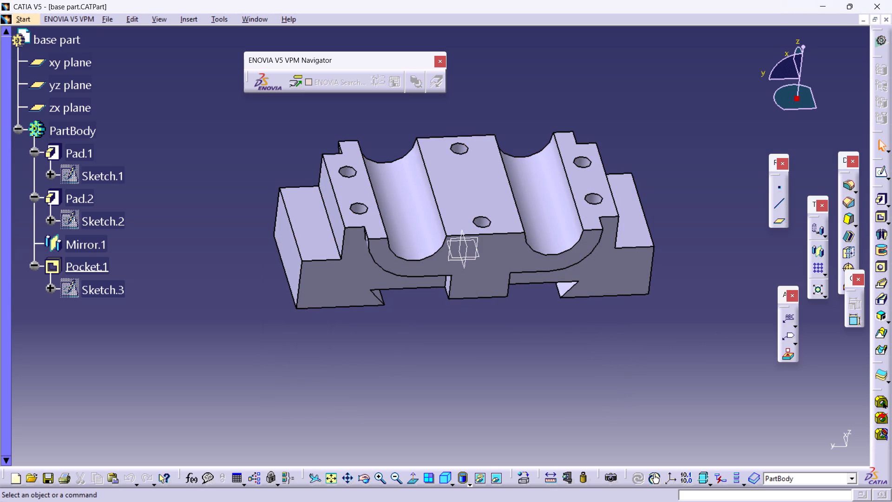
Create a new drawing document with the ISO standard and an A0 ISO landscape sheet.
click(109, 15)
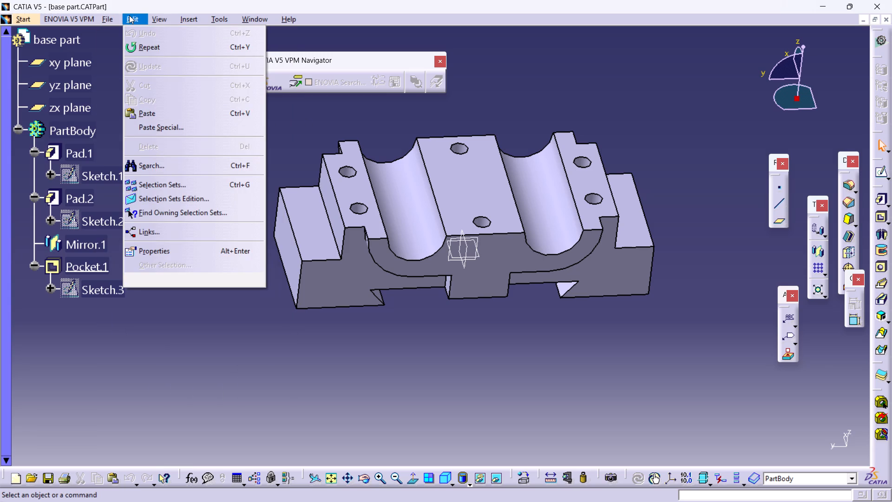
click(131, 36)
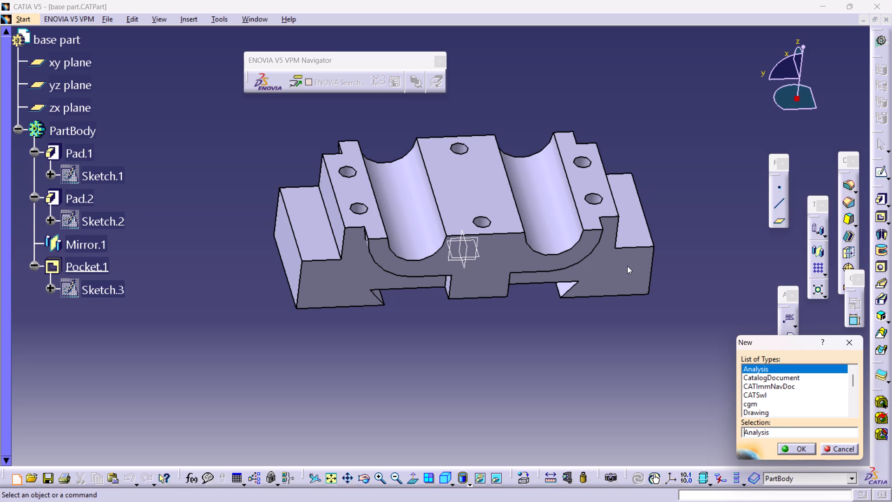
click(765, 413)
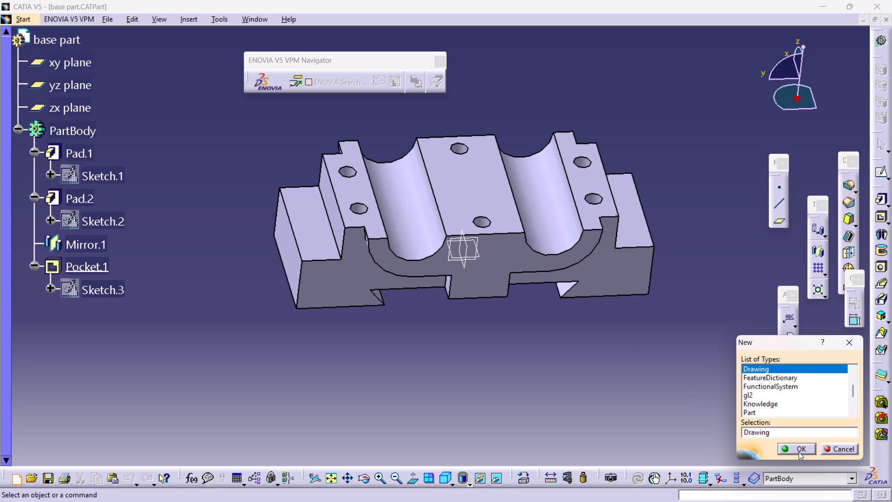
click(799, 449)
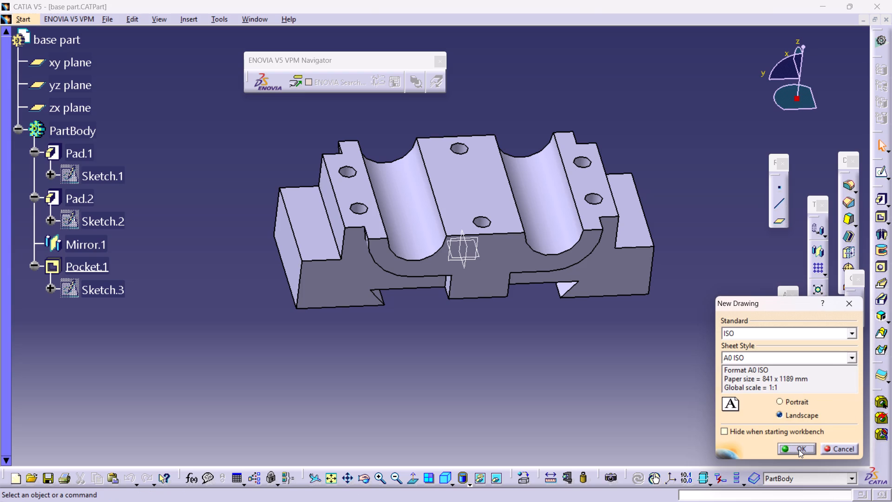
click(799, 449)
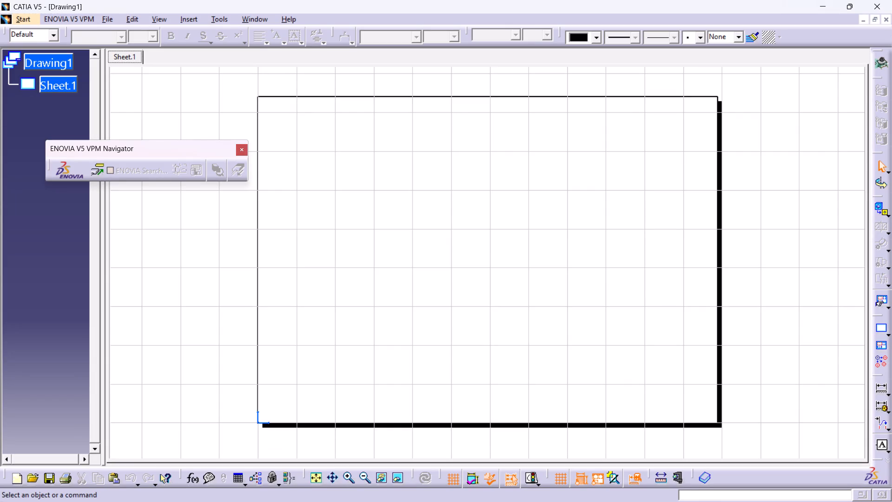
Close the floating ENOVIA V5 VPM Navigator toolbar in the drawing.
click(244, 150)
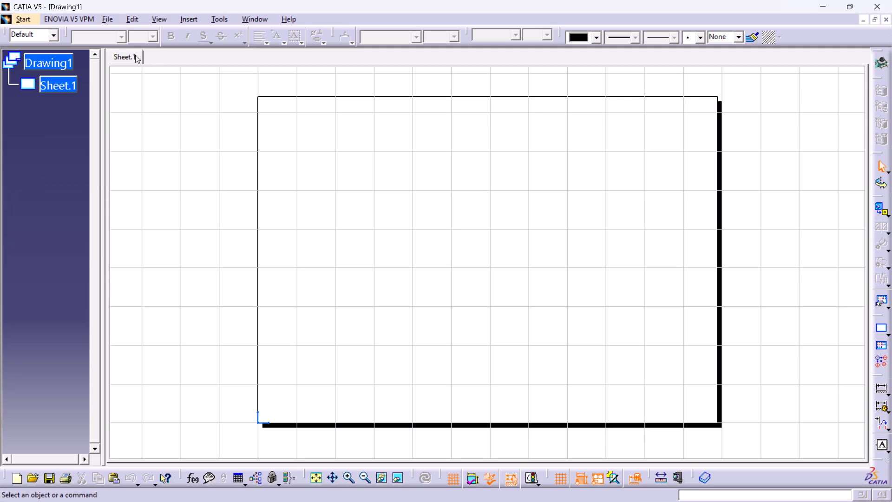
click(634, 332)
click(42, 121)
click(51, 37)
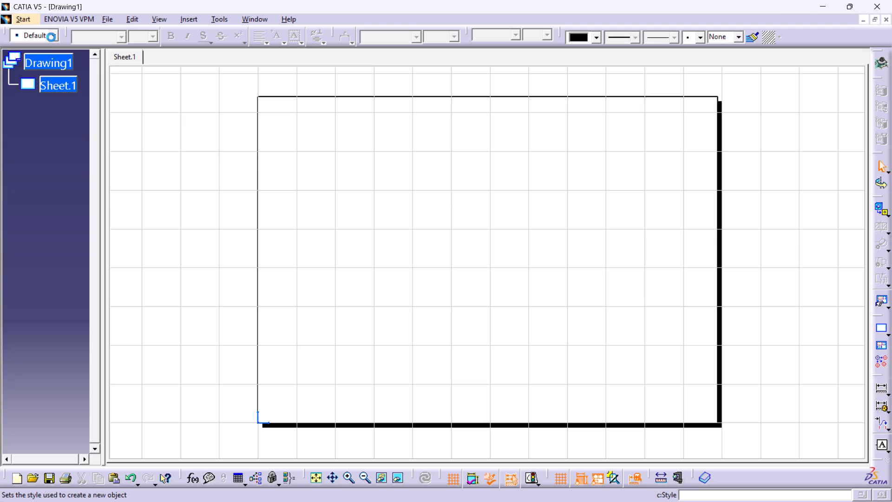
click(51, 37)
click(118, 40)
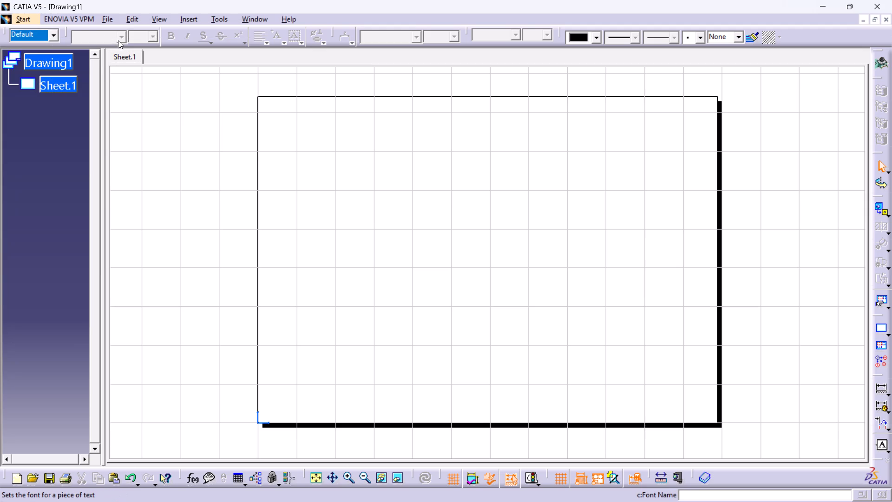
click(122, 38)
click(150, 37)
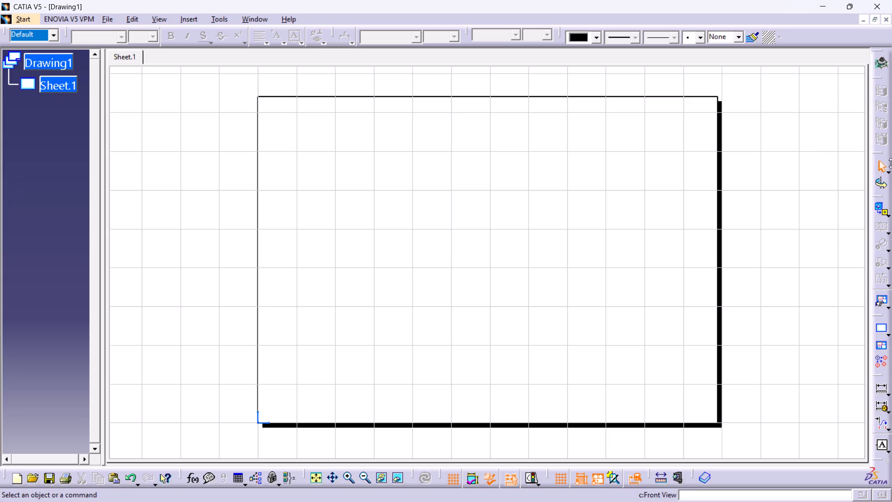
Close the blank A0 drawing document and return to the base part model.
click(890, 22)
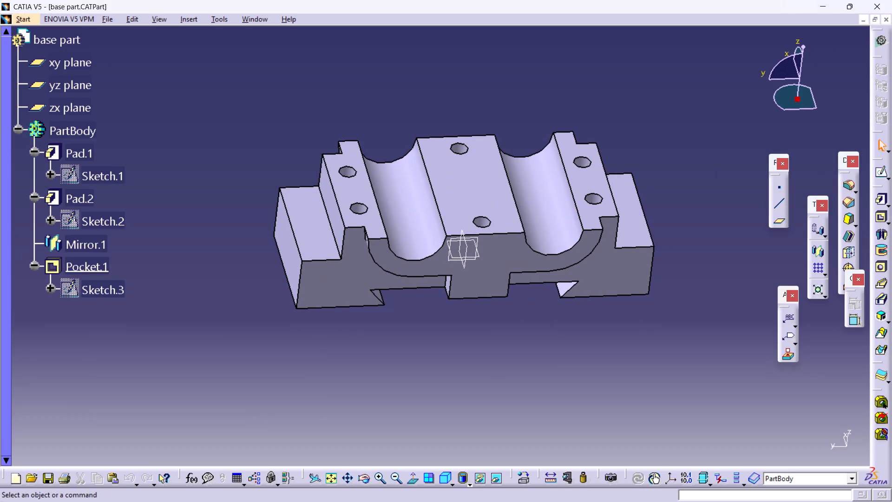
Save the base part model under its existing name.
click(43, 480)
Look through the file formats offered for saving the base part model as another file type.
click(116, 17)
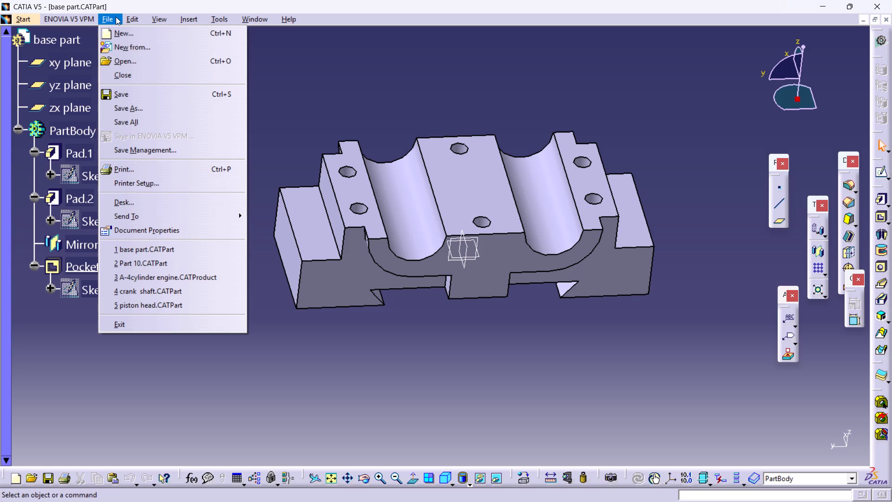
click(123, 106)
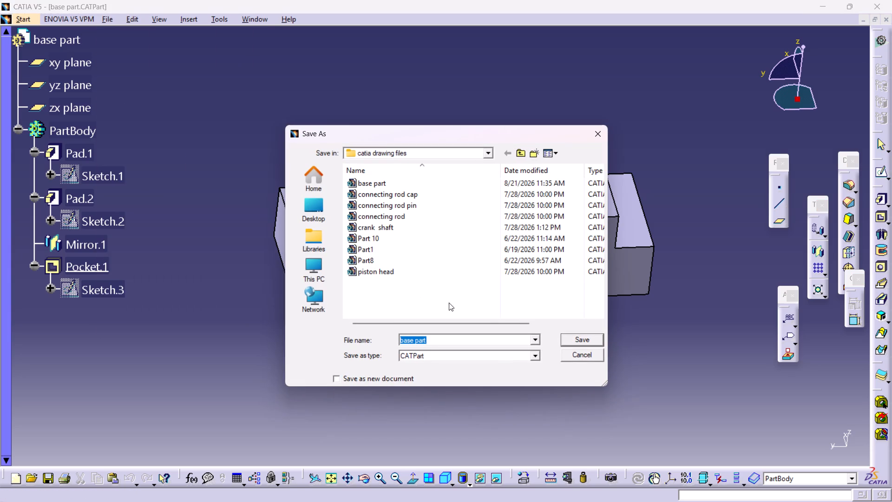
click(534, 352)
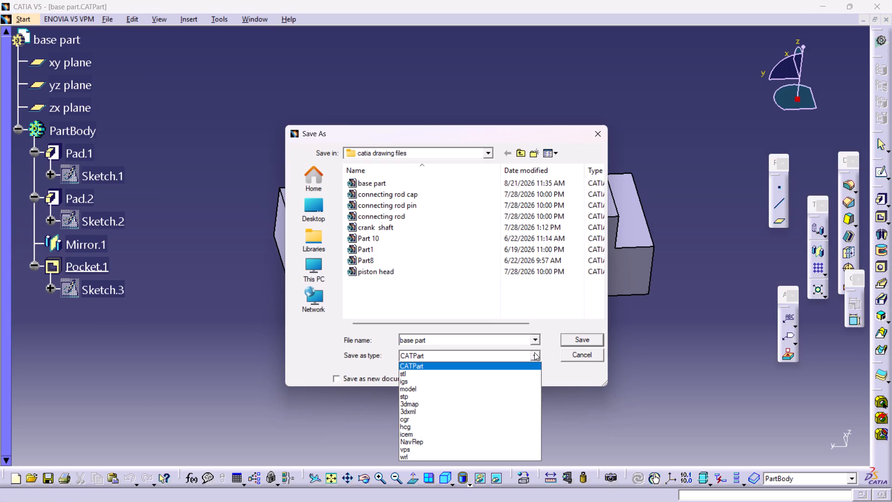
scroll(527, 379, down, 2)
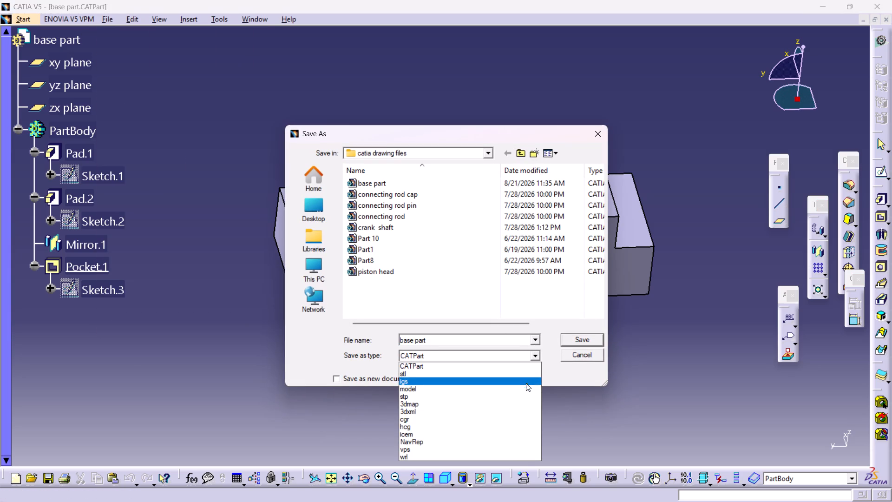
scroll(526, 383, down, 2)
scroll(474, 466, down, 2)
scroll(483, 430, up, 4)
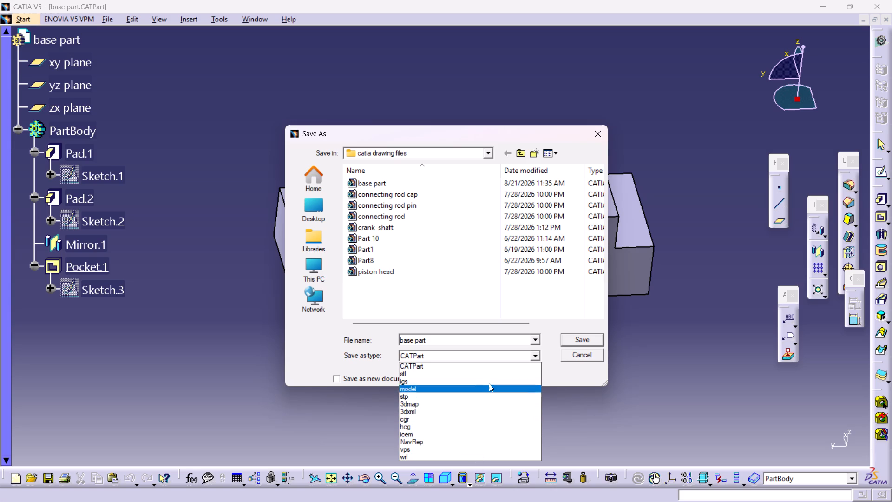
scroll(489, 383, up, 4)
click(559, 321)
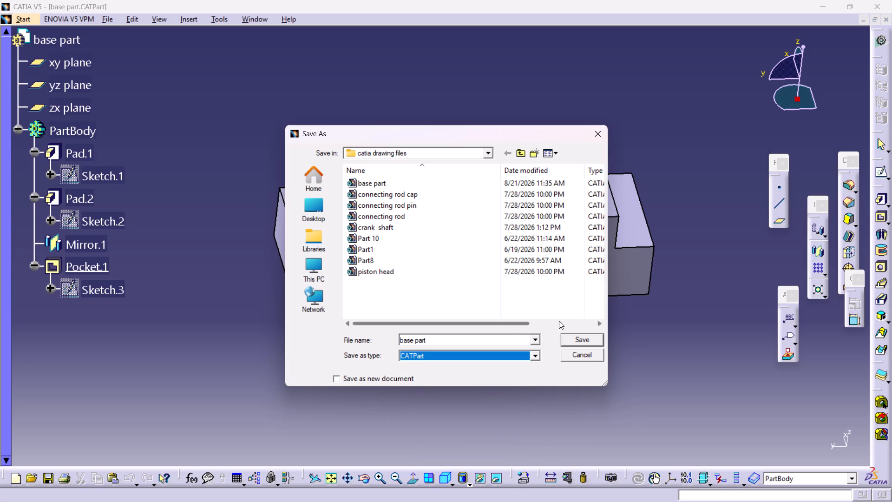
click(580, 353)
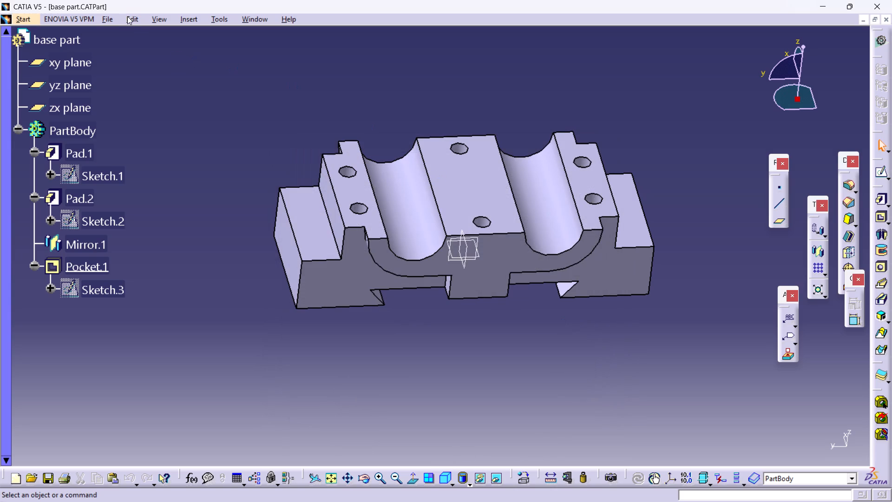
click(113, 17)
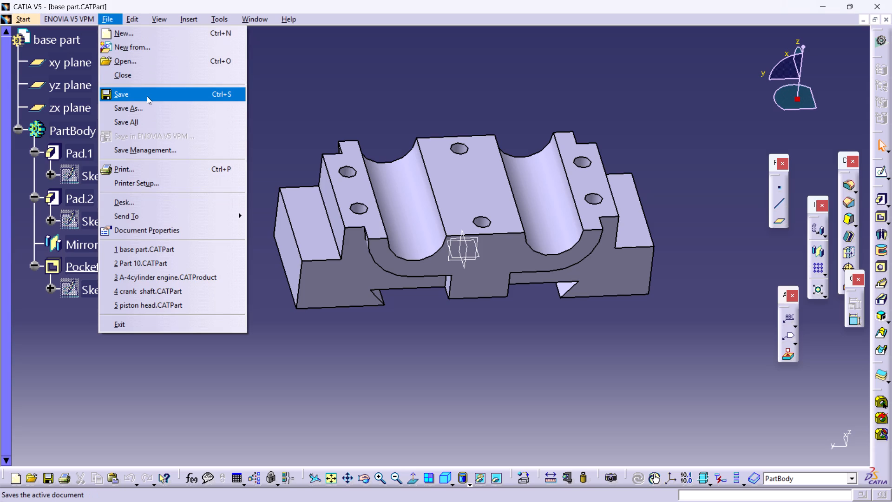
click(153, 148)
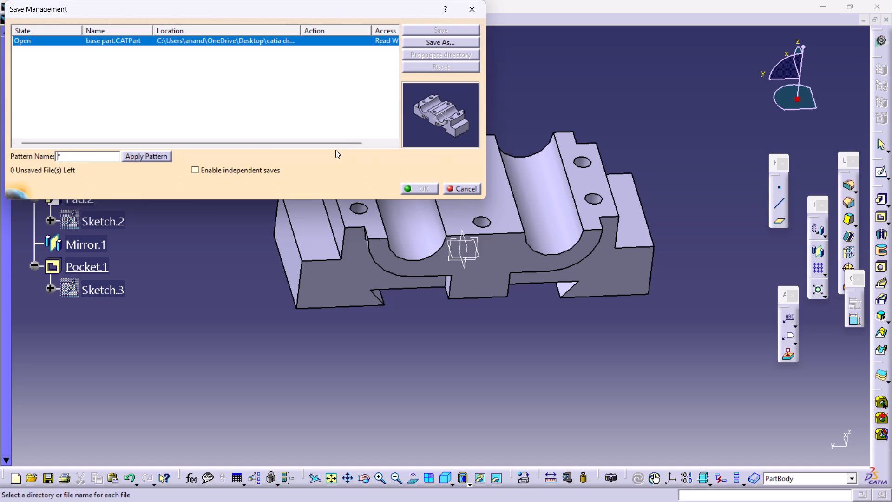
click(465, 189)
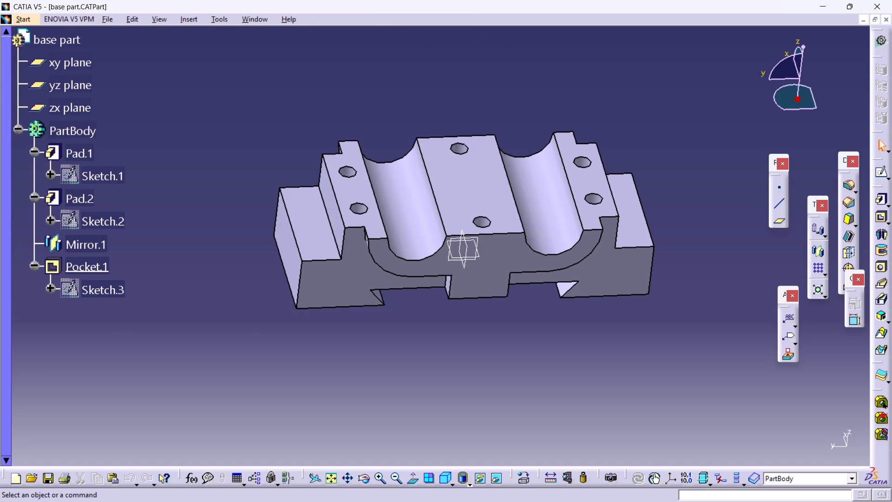
Open the print settings for the base part, review the available printers and preview the print page.
click(111, 20)
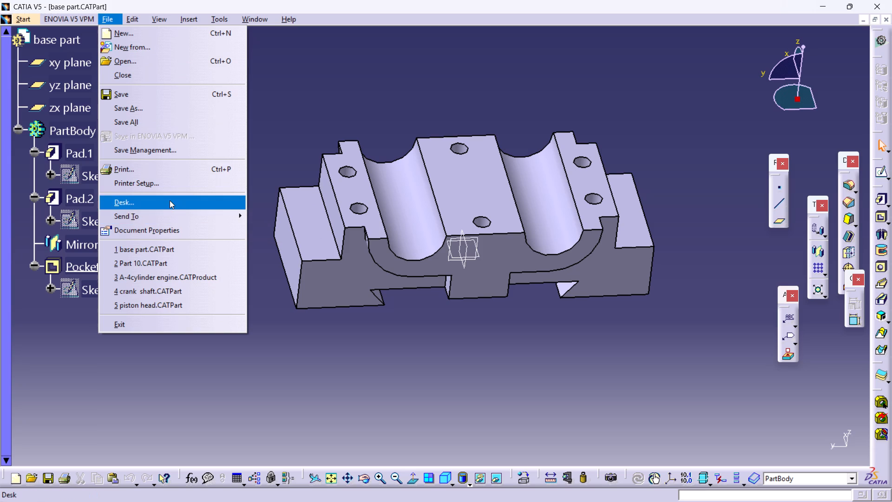
click(171, 168)
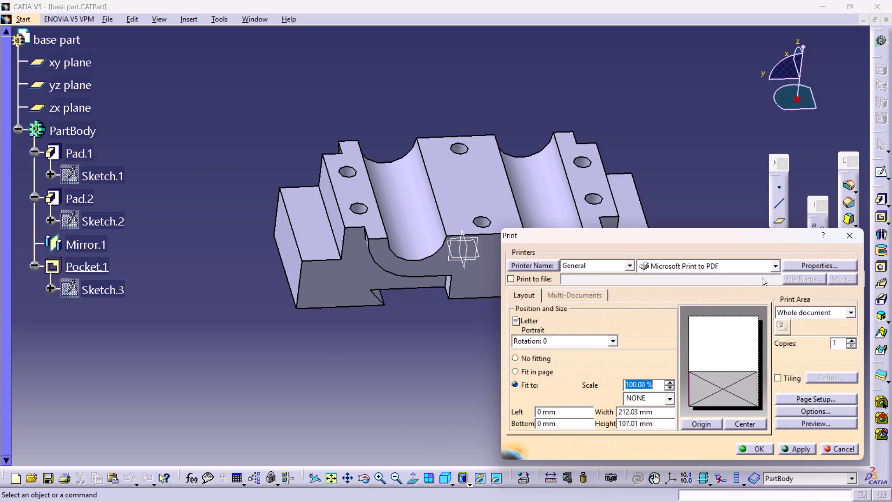
click(774, 264)
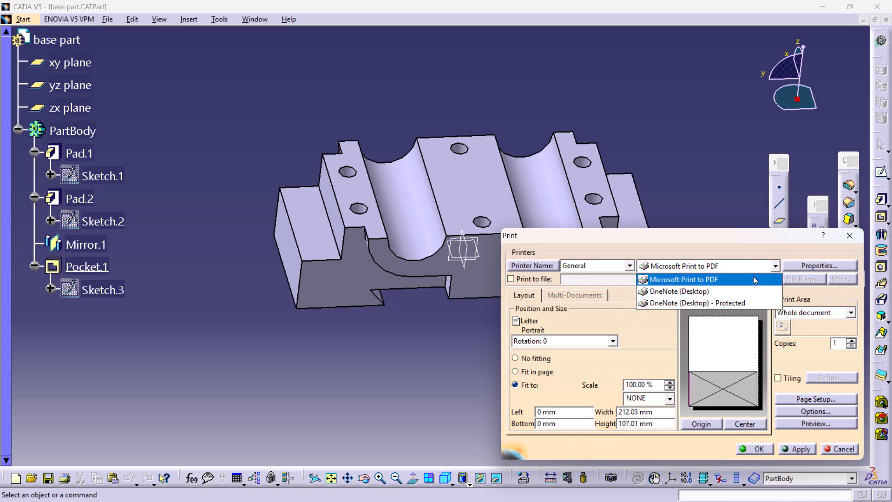
click(744, 251)
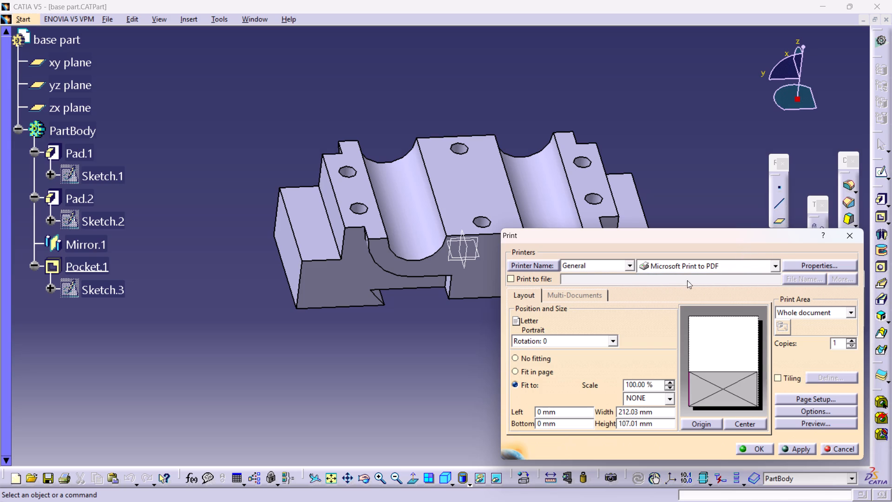
click(630, 264)
click(630, 264)
click(826, 421)
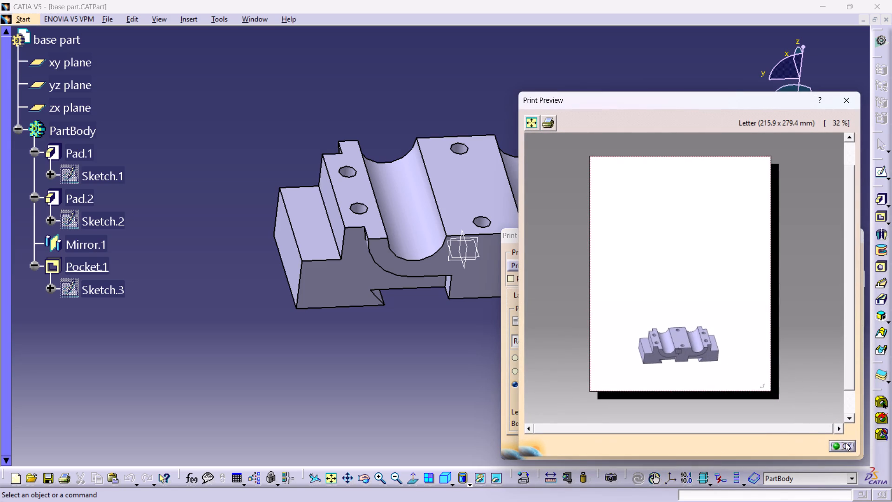
click(856, 95)
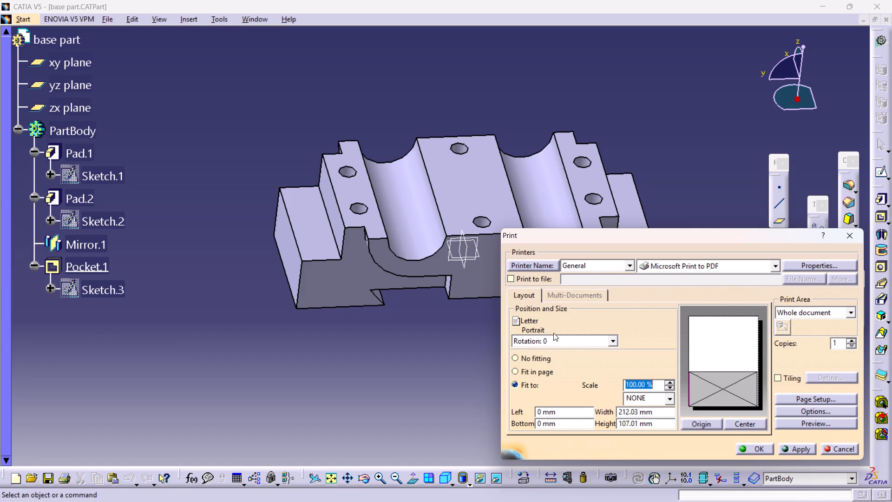
Set the Microsoft Print to PDF orientation to Landscape, keeping Letter paper and one copy.
click(537, 328)
click(816, 264)
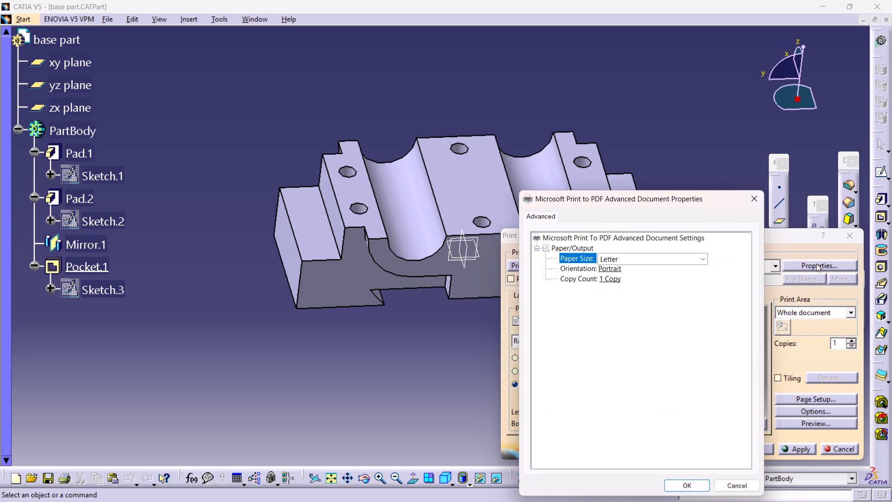
click(612, 268)
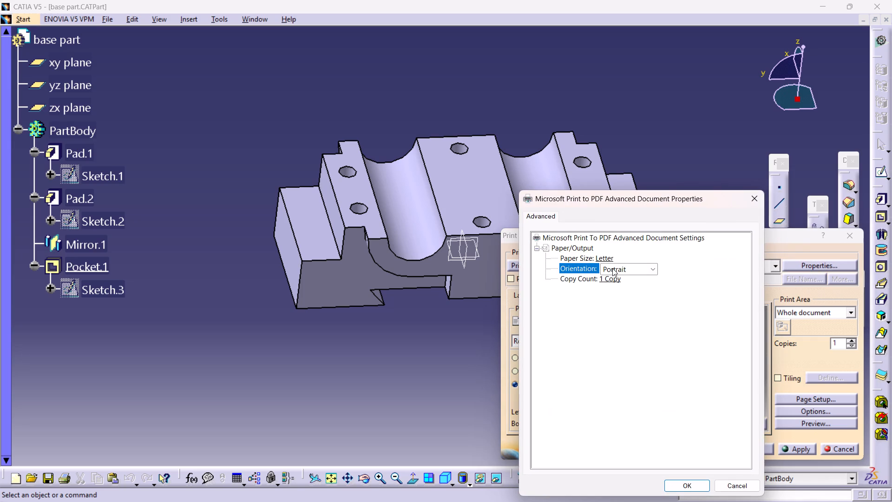
click(636, 269)
click(642, 280)
click(612, 278)
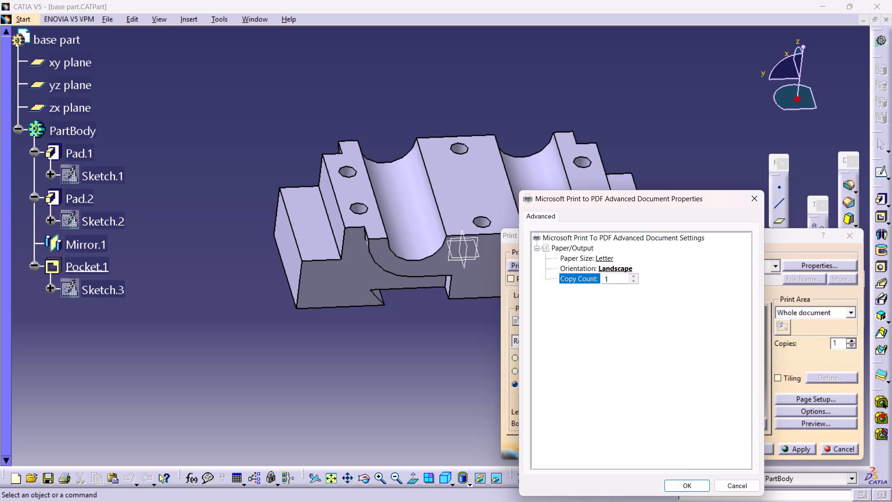
click(636, 282)
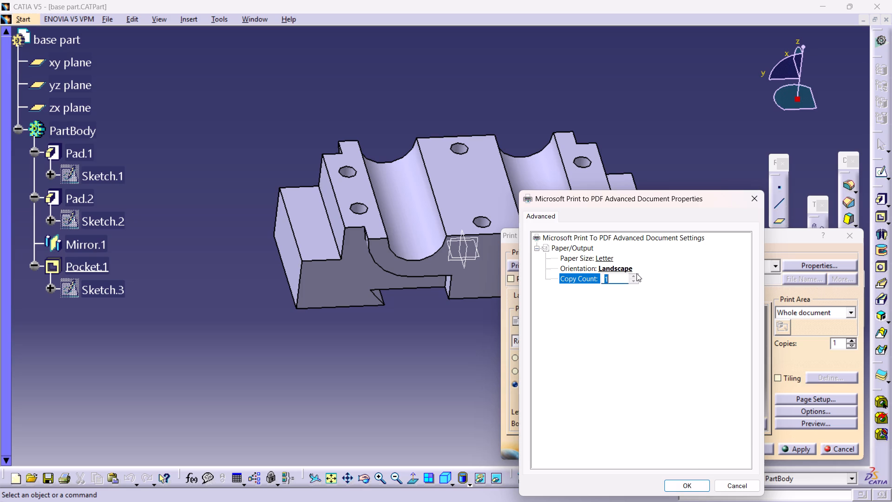
click(636, 273)
click(635, 274)
click(632, 282)
click(680, 486)
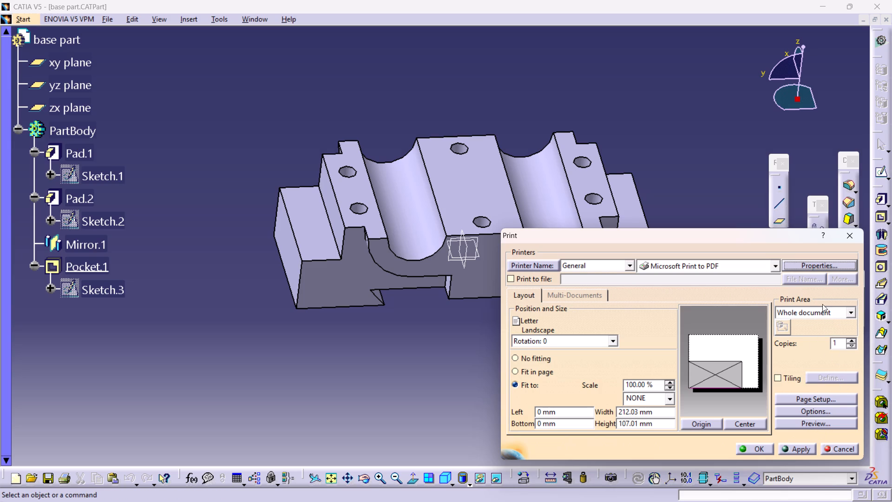
Preview the landscape print page of the base part.
click(812, 422)
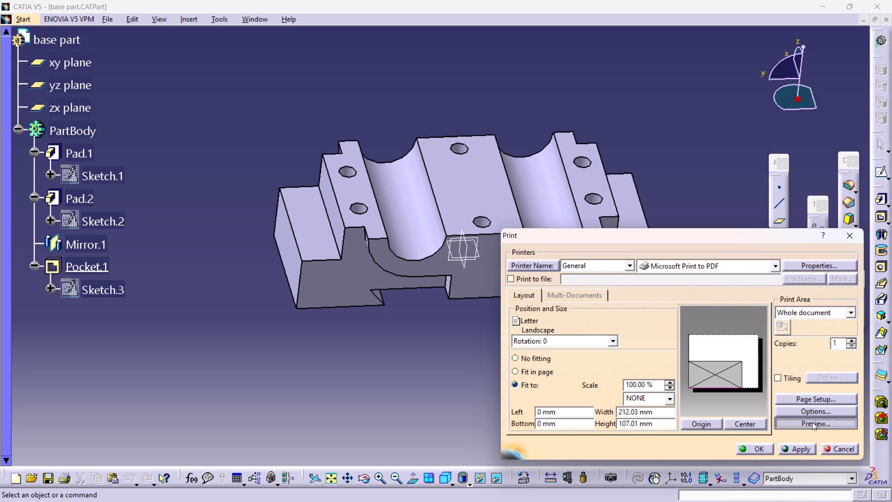
click(844, 446)
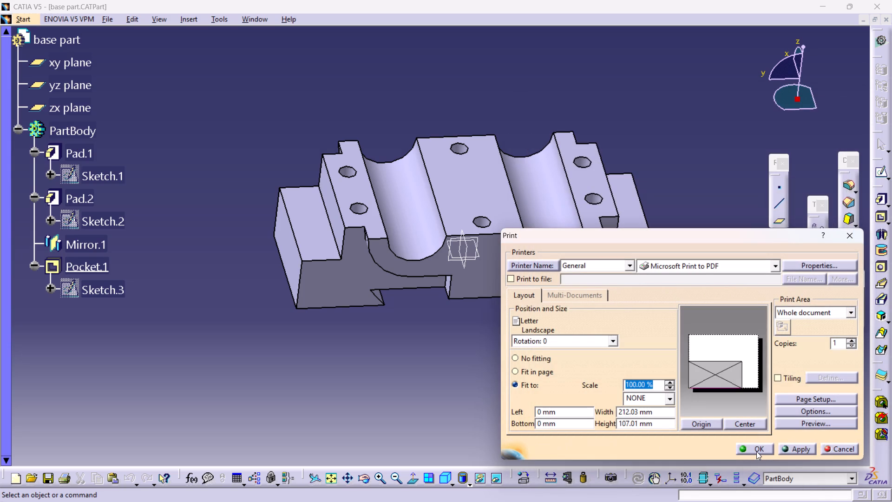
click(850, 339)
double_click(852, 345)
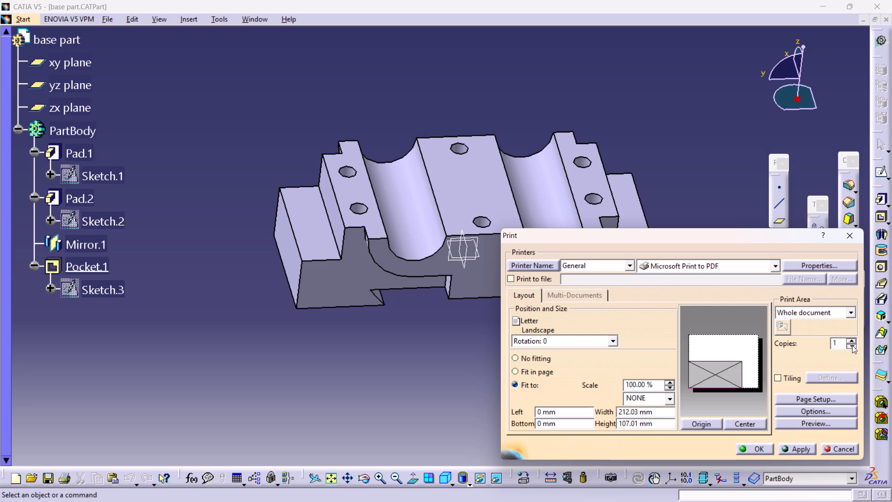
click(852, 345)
Print the base part to a PDF file named "catia base part" in the Documents folder.
click(796, 446)
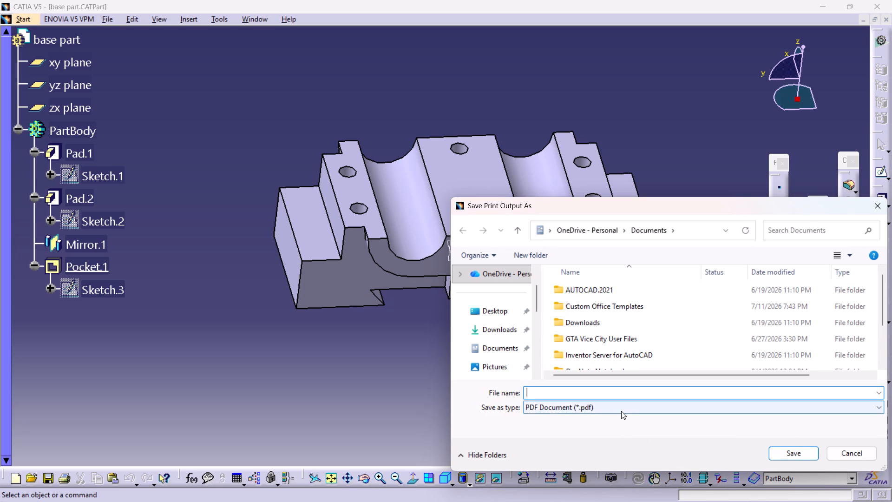
text(catu)
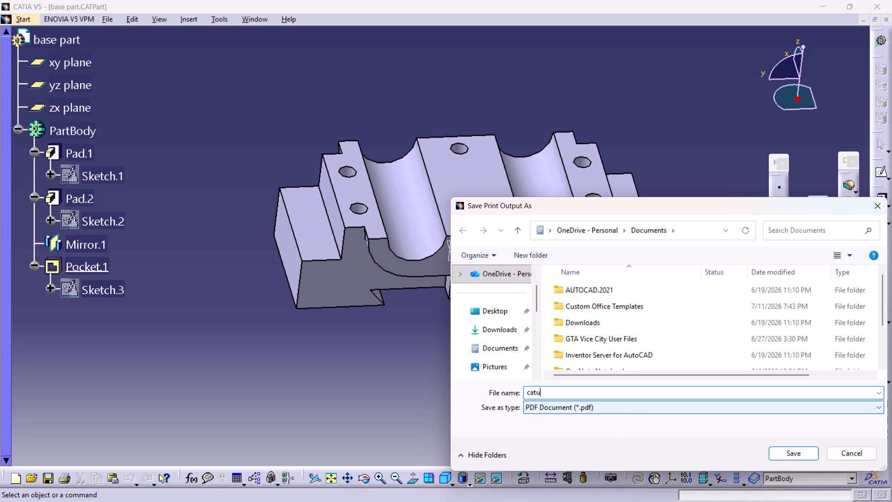
key(space)
key(BackSpace)
key(BackSpace)
key(BackSpace)
key(BackSpace)
key(BackSpace)
key(BackSpace)
text(catia)
key(space)
text(file)
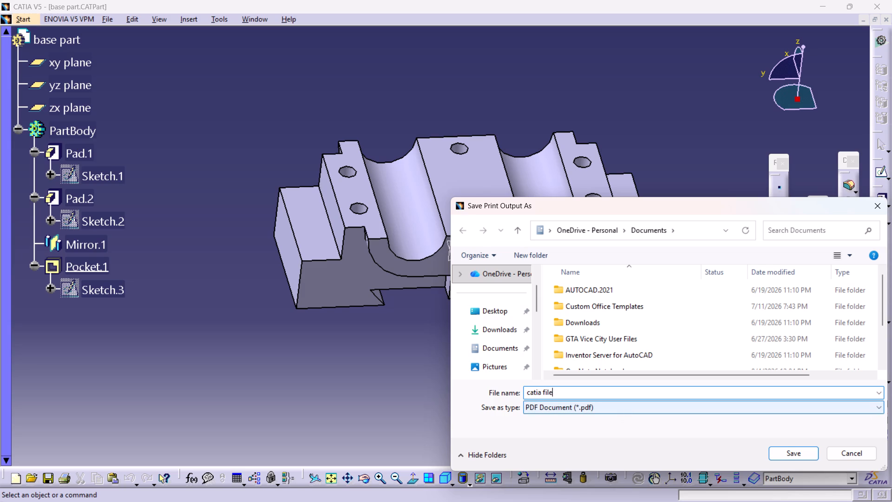
key(BackSpace)
key(BackSpace)
key(BackSpace)
key(BackSpace)
text(de)
key(BackSpace)
key(BackSpace)
text(base)
key(BackSpace)
key(BackSpace)
key(BackSpace)
key(BackSpace)
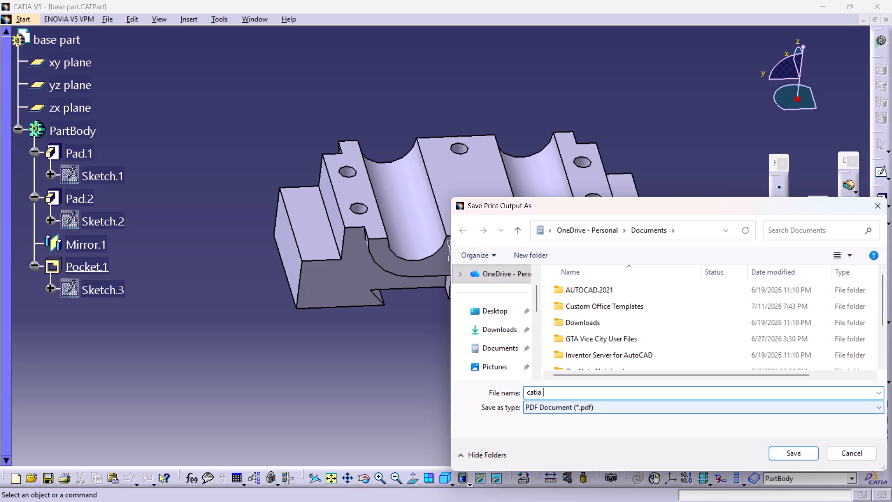
text(pa)
key(BackSpace)
key(BackSpace)
key(BackSpace)
key(space)
text(base)
key(space)
text(fi)
key(k)
key(BackSpace)
key(BackSpace)
key(BackSpace)
text(part)
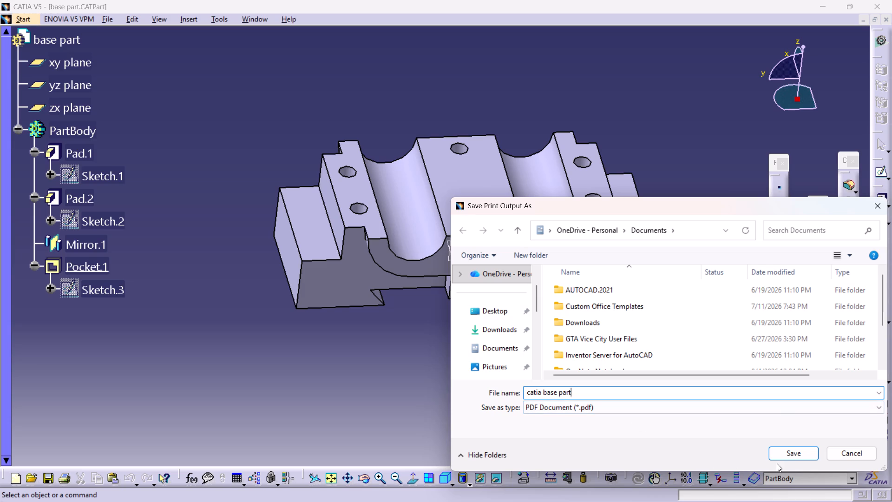
click(795, 453)
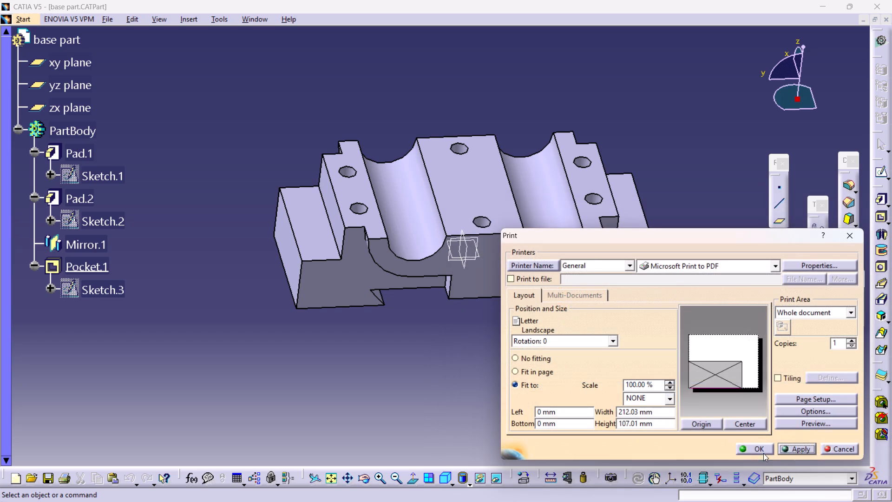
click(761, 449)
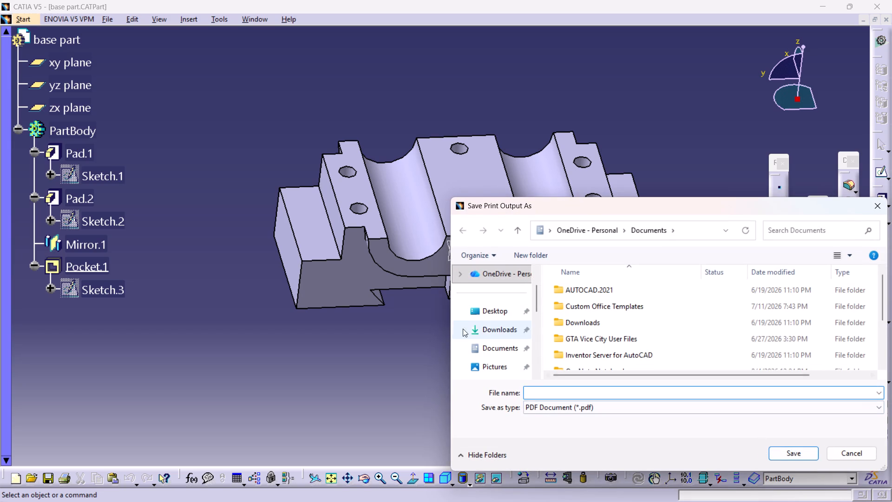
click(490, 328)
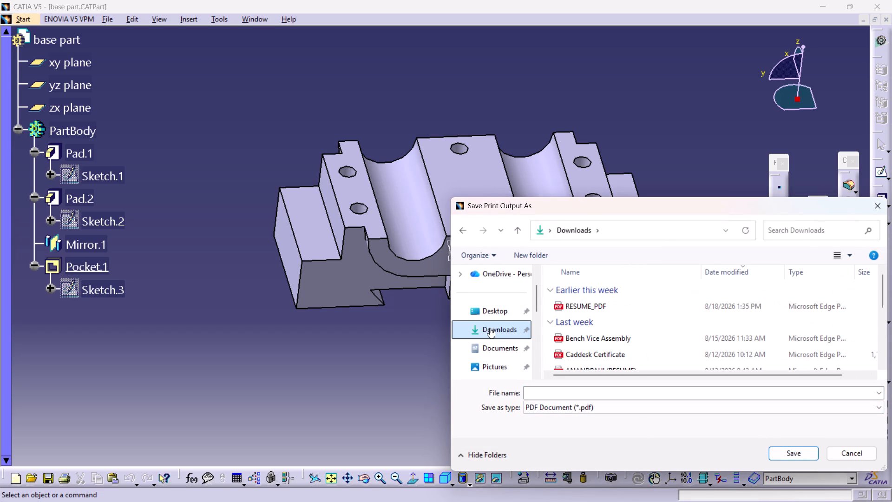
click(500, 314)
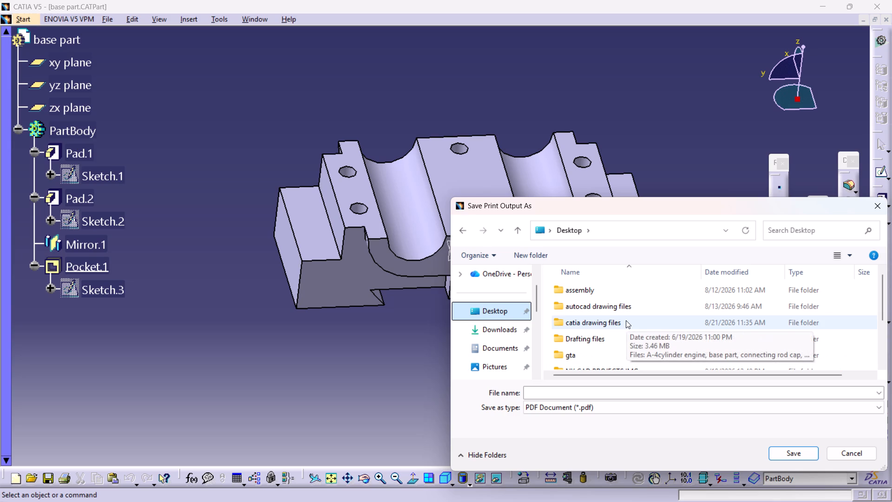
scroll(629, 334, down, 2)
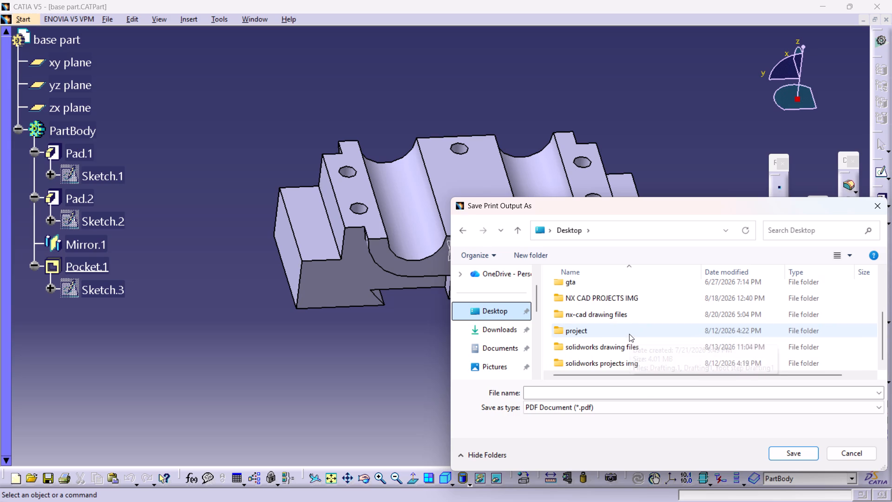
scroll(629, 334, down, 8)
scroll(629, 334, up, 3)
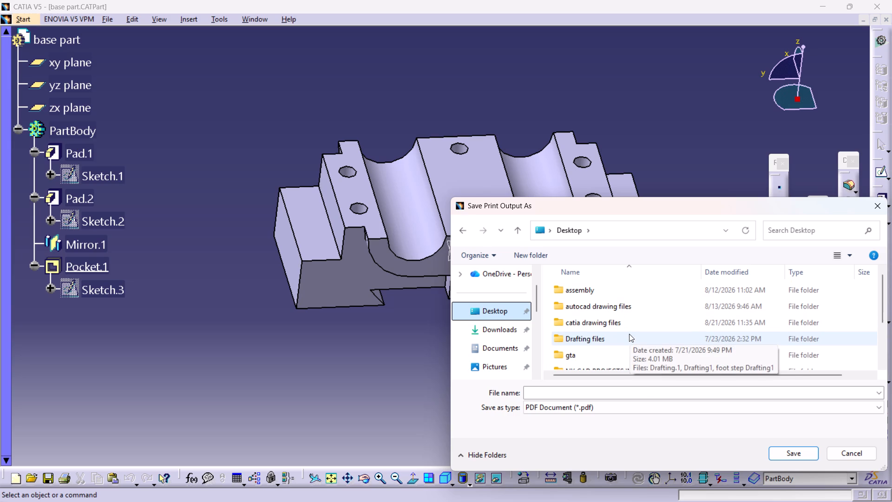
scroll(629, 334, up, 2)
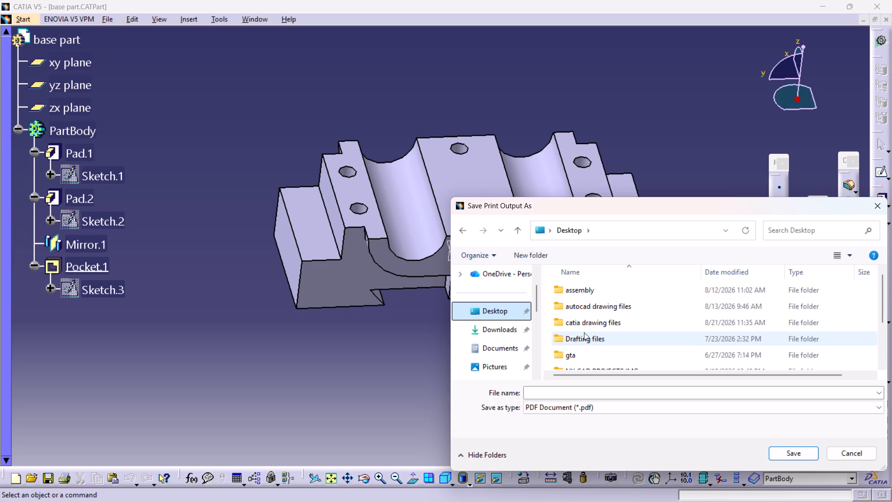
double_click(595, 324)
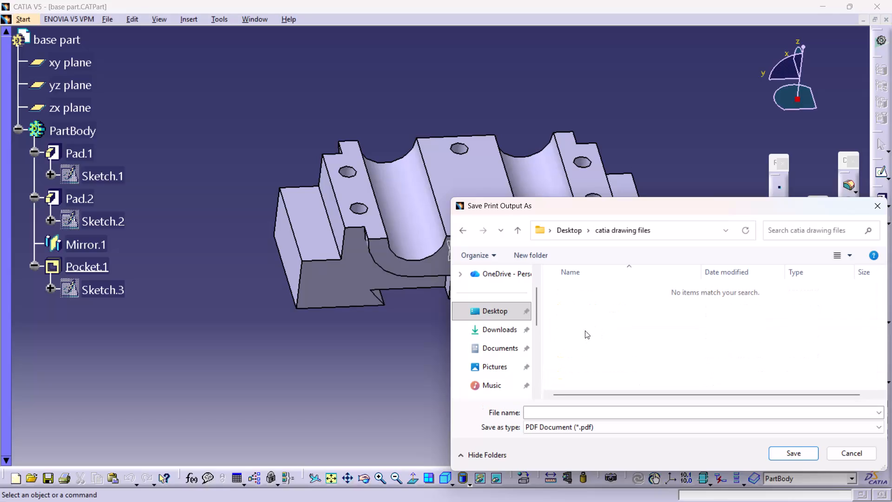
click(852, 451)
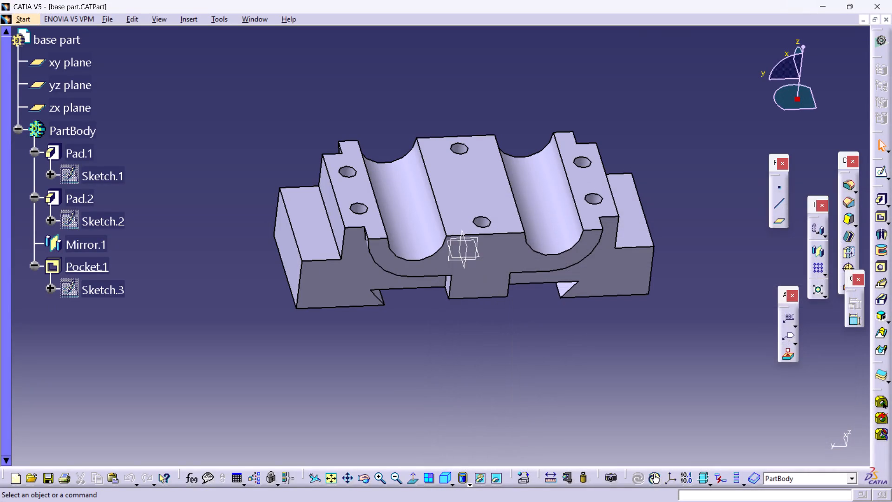